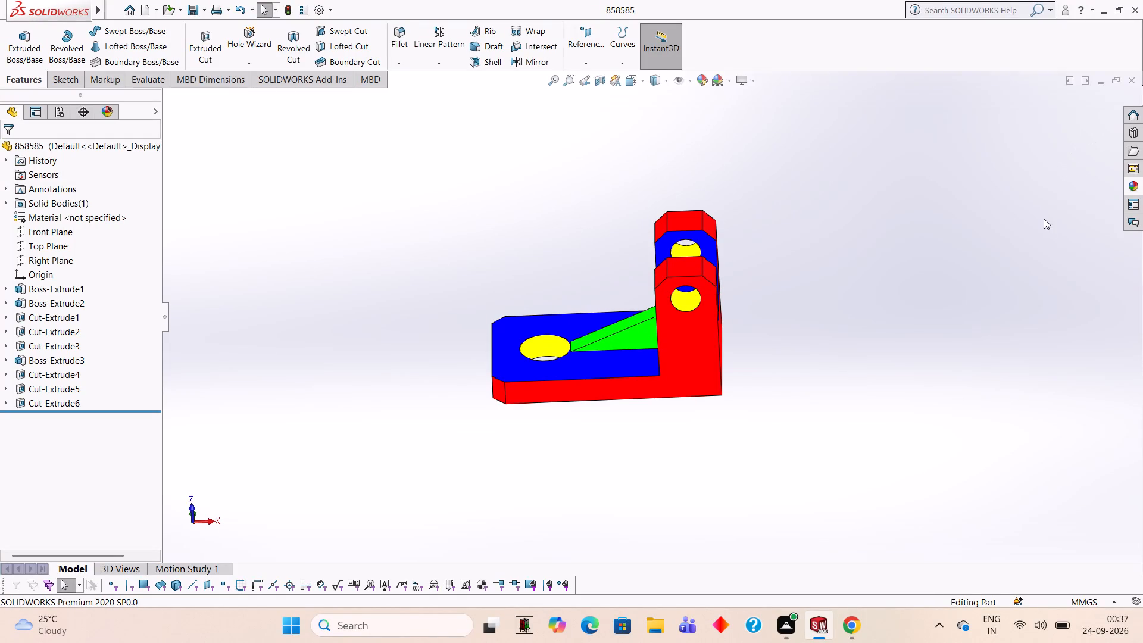
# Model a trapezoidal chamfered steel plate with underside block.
# Close the open 858585 part and create a new part document.
pyautogui.click(1129, 73)
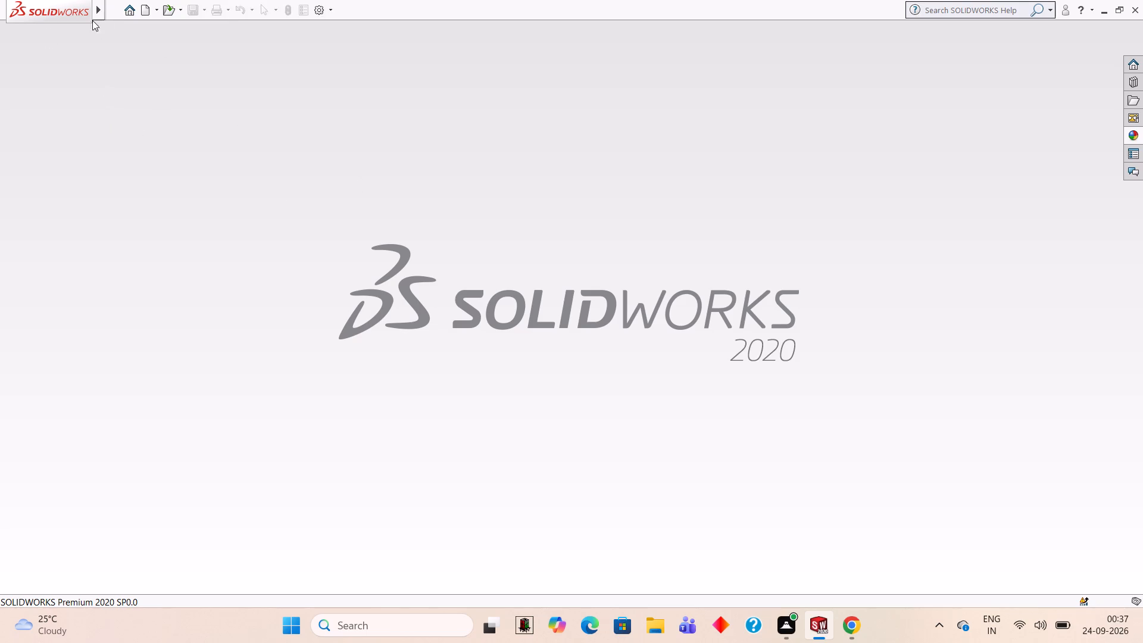
pyautogui.click(144, 8)
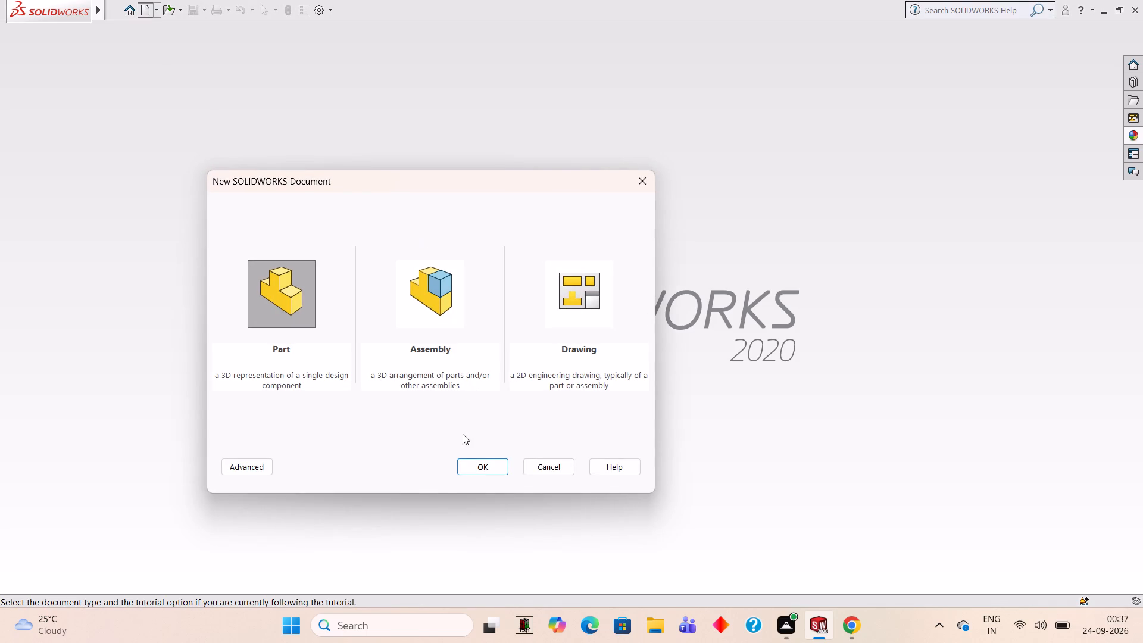
pyautogui.click(468, 463)
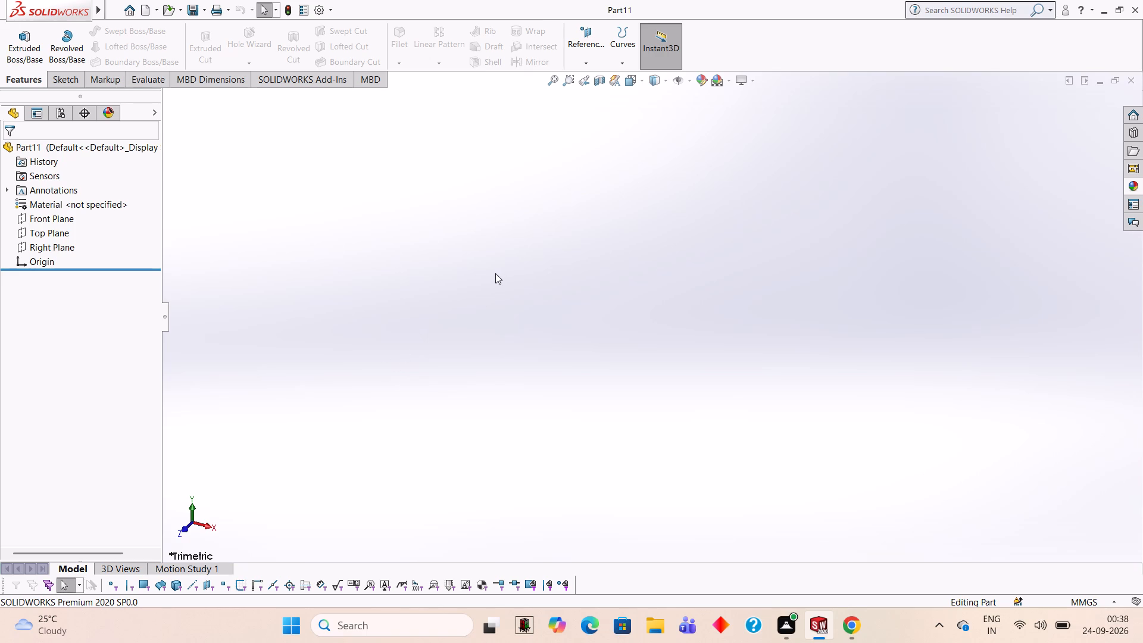
# On the Front Plane, sketch connected lines from the origin: 80 mm horizontal, 10 mm vertically up, and 80 mm back horizontally.
pyautogui.click(54, 219)
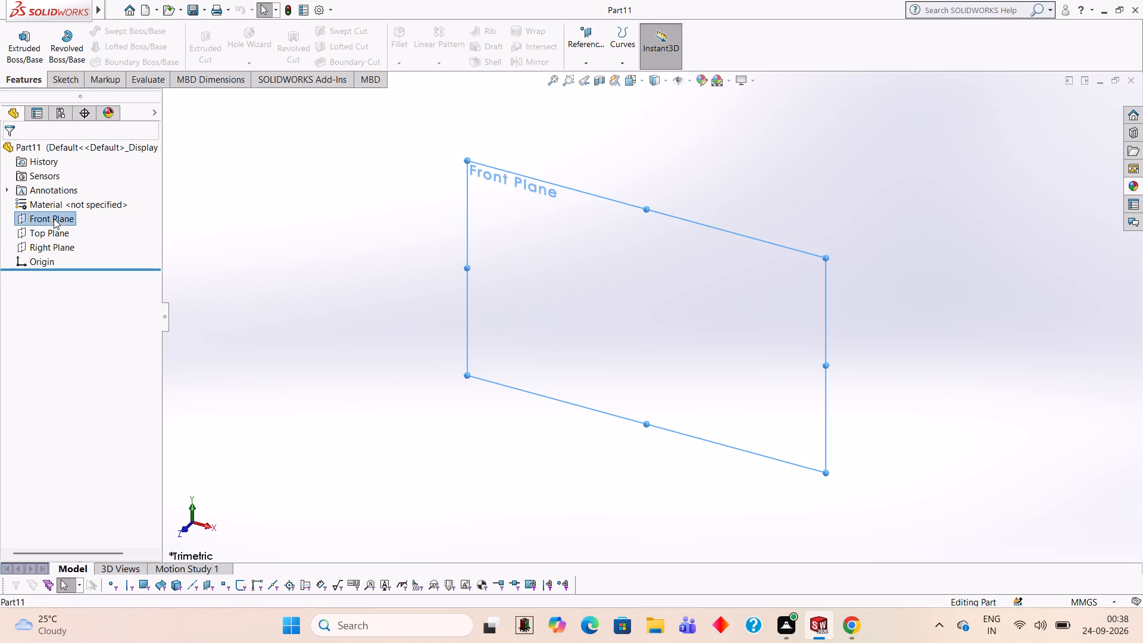
pyautogui.click(68, 205)
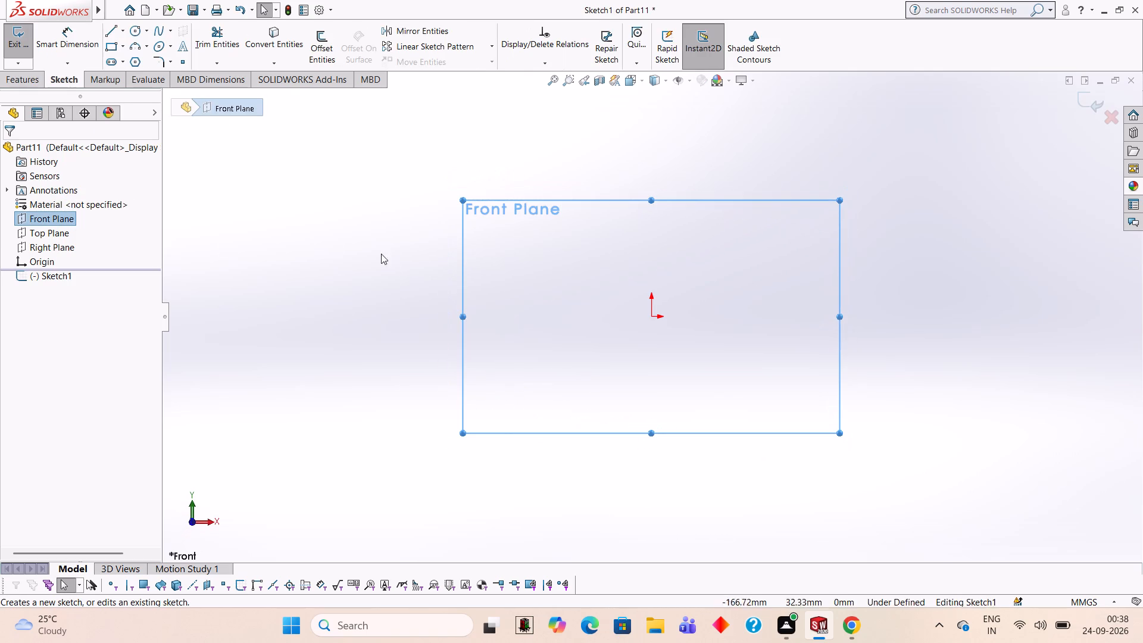
pyautogui.click(472, 274)
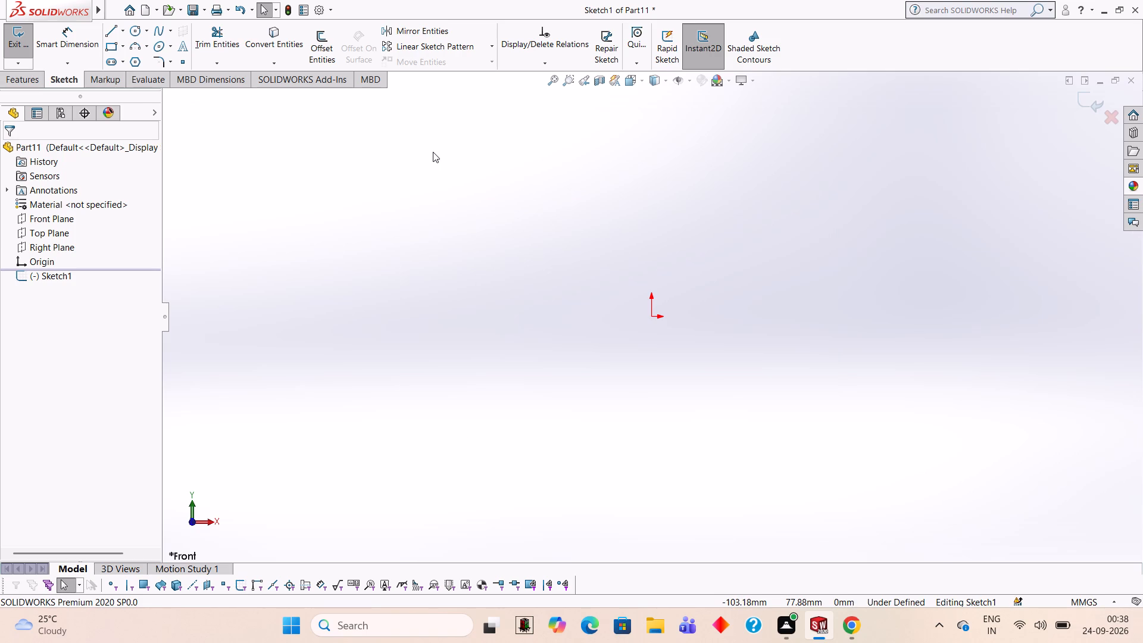
pyautogui.click(111, 35)
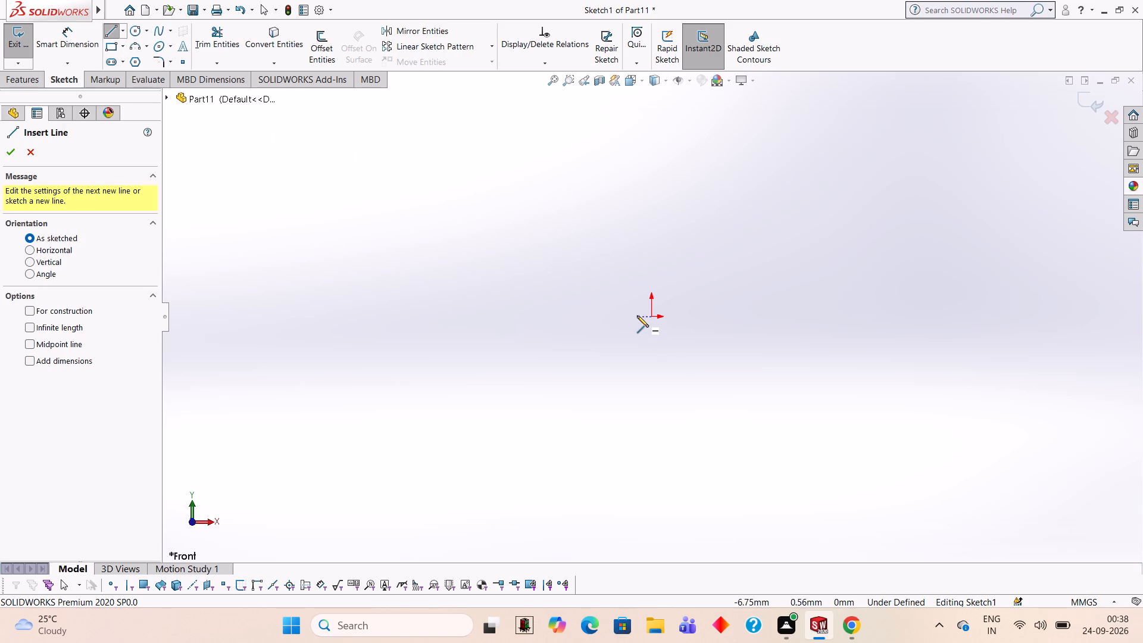
pyautogui.click(649, 316)
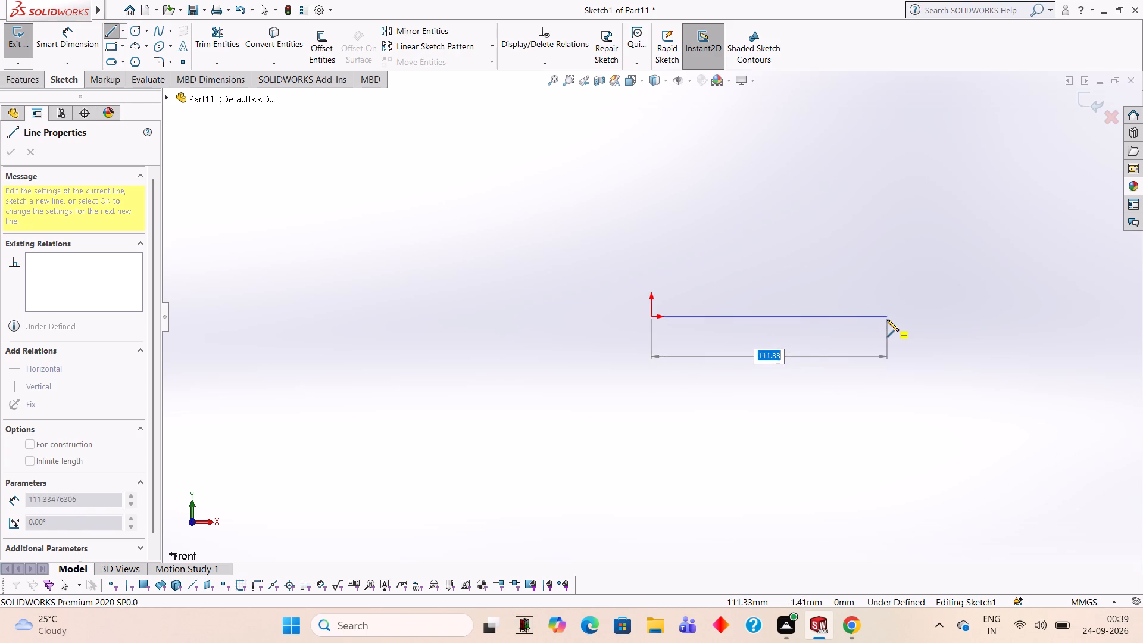
pyautogui.write('80')
pyautogui.press('Return')
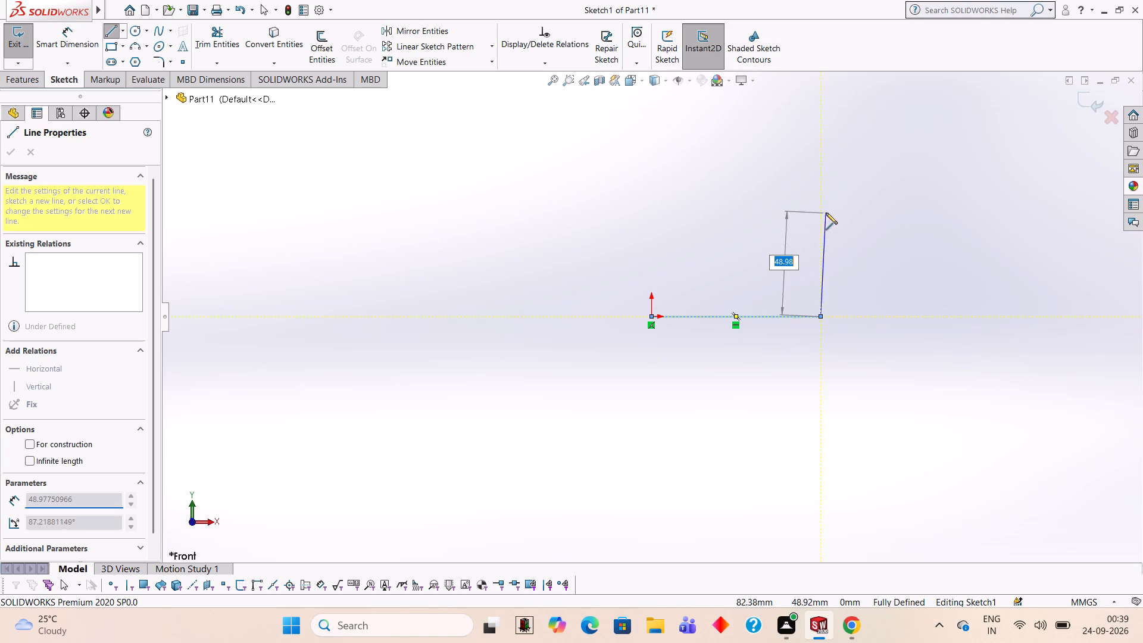
pyautogui.write('10')
pyautogui.press('Return')
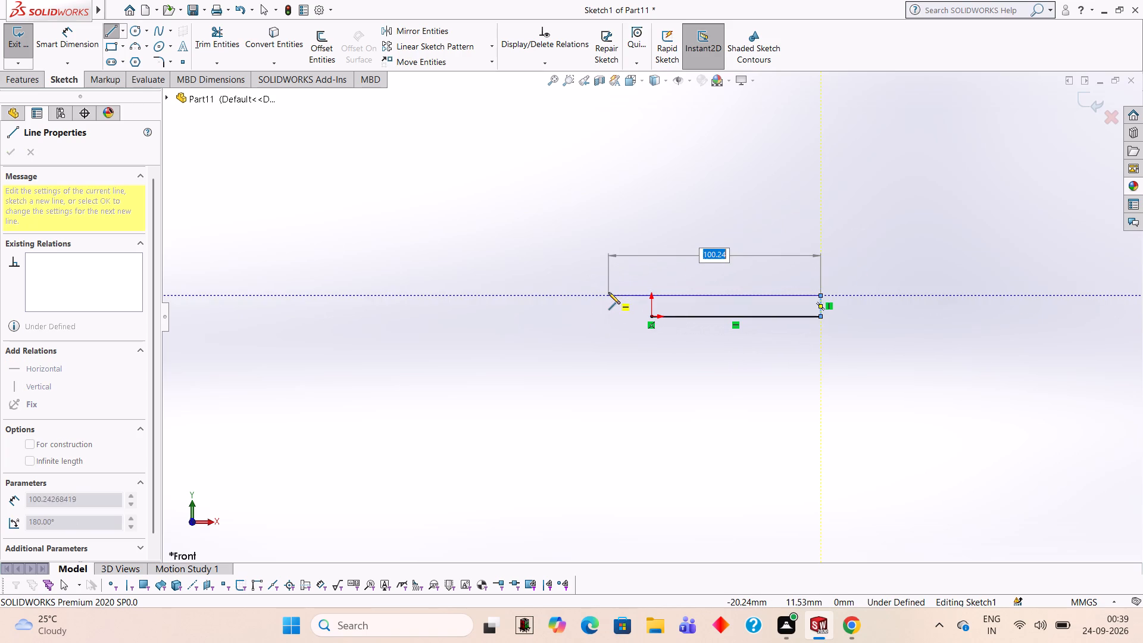
pyautogui.press('2')
pyautogui.press('BackSpace')
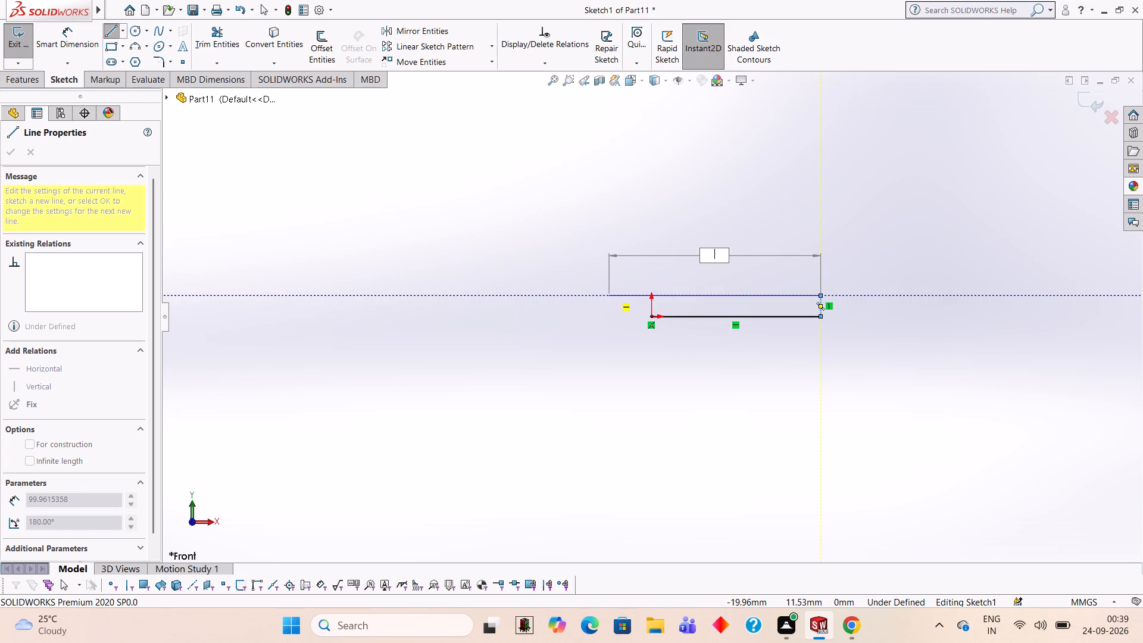
pyautogui.write('80')
pyautogui.press('Return')
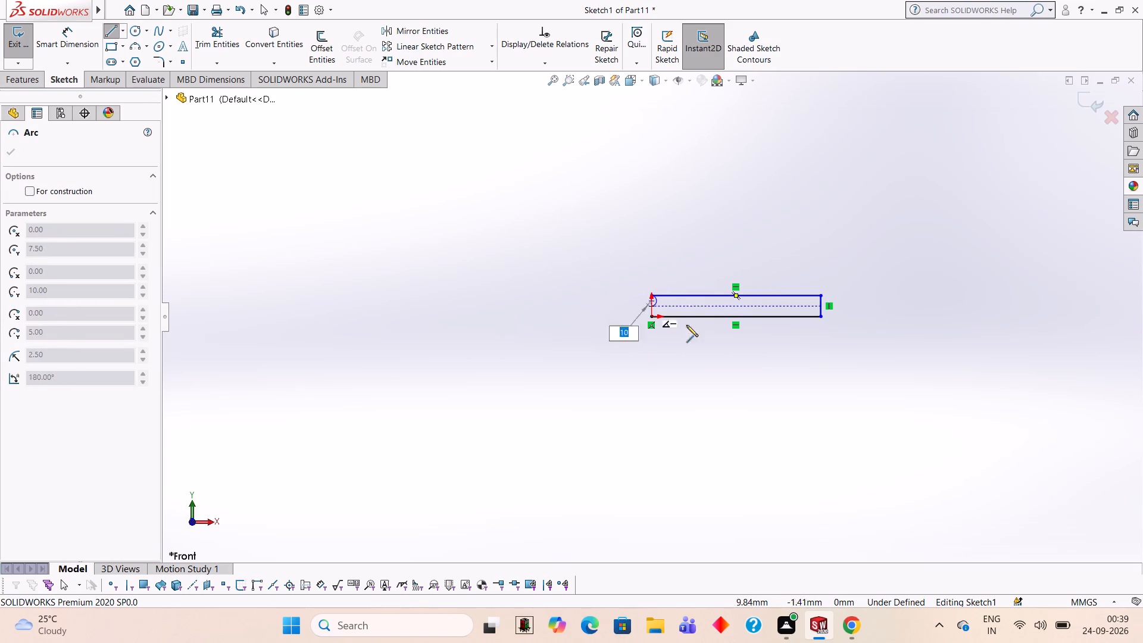
pyautogui.press('Escape')
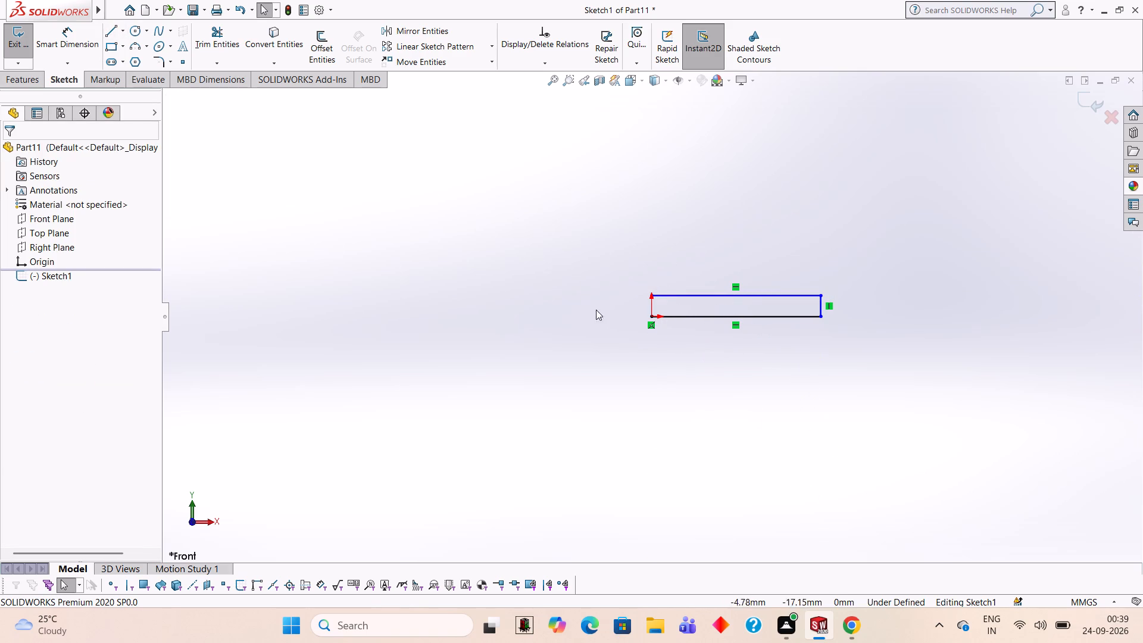
# Close the rectangular profile with a vertical line from the open end of its upper edge down to the origin.
pyautogui.click(115, 28)
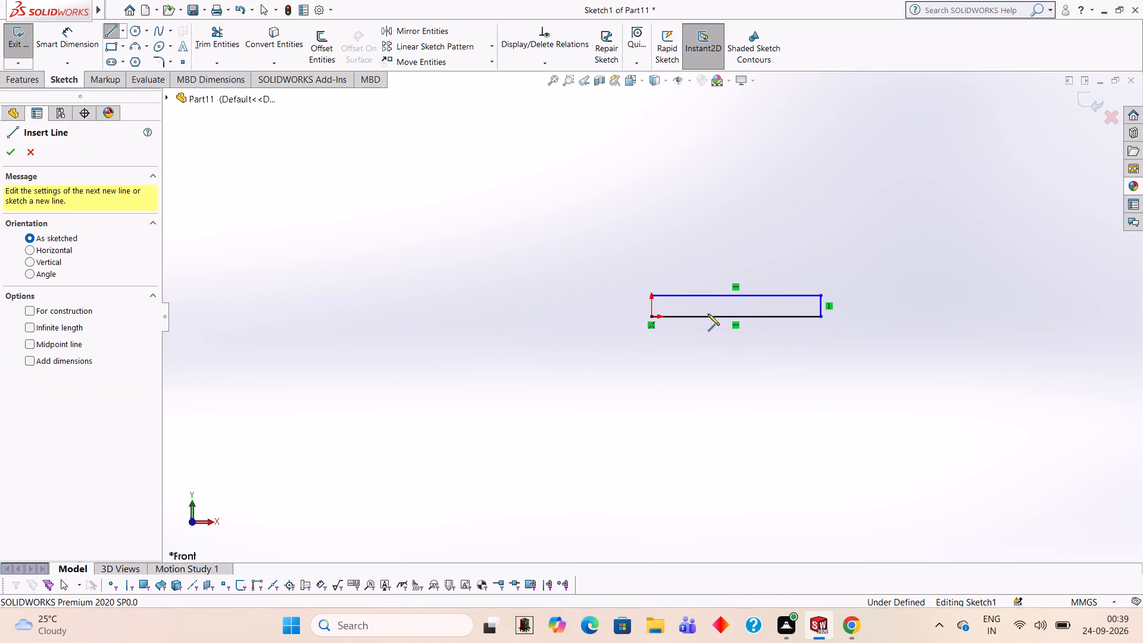
pyautogui.click(651, 294)
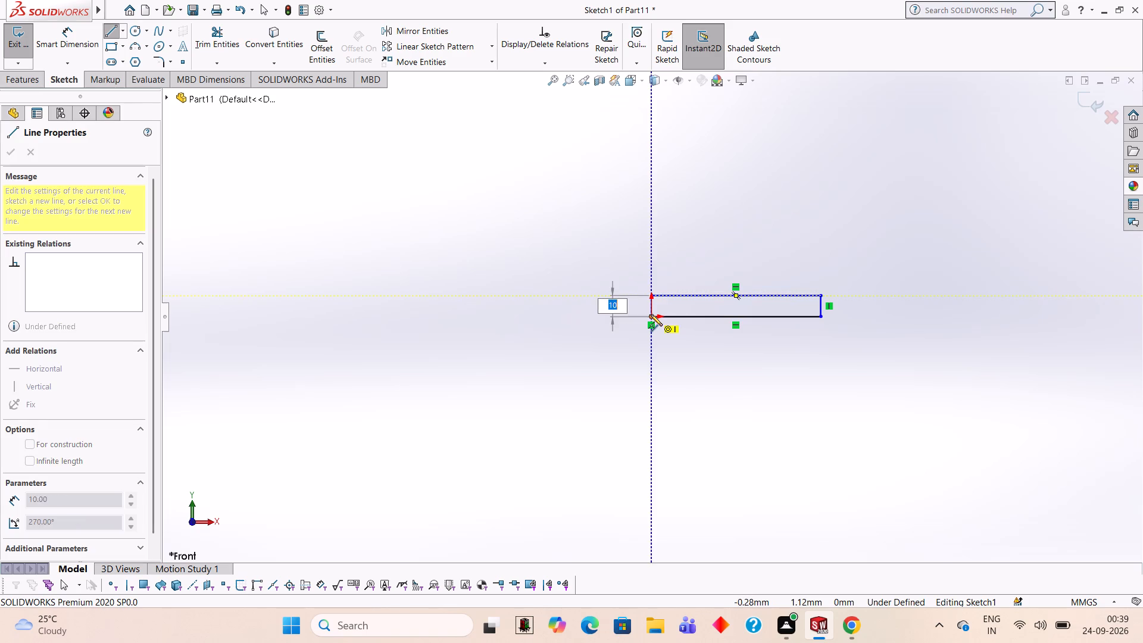
pyautogui.click(651, 314)
pyautogui.press('Escape')
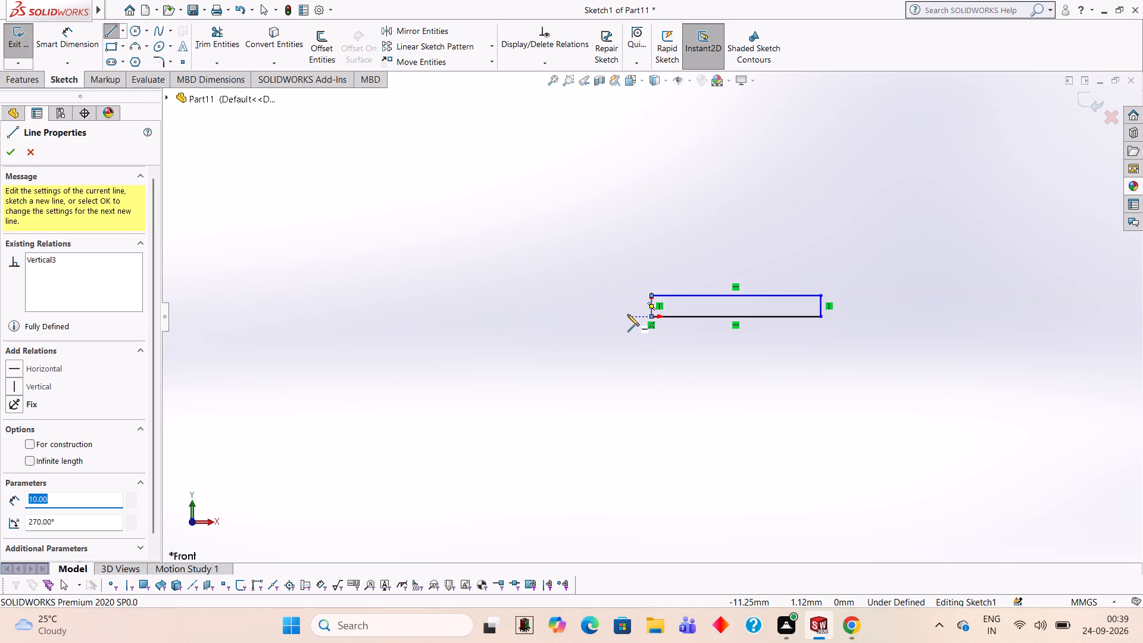
# Extrude the closed rectangular profile as a blind boss with a depth of 20 mm.
pyautogui.scroll(-2, 778, 344)
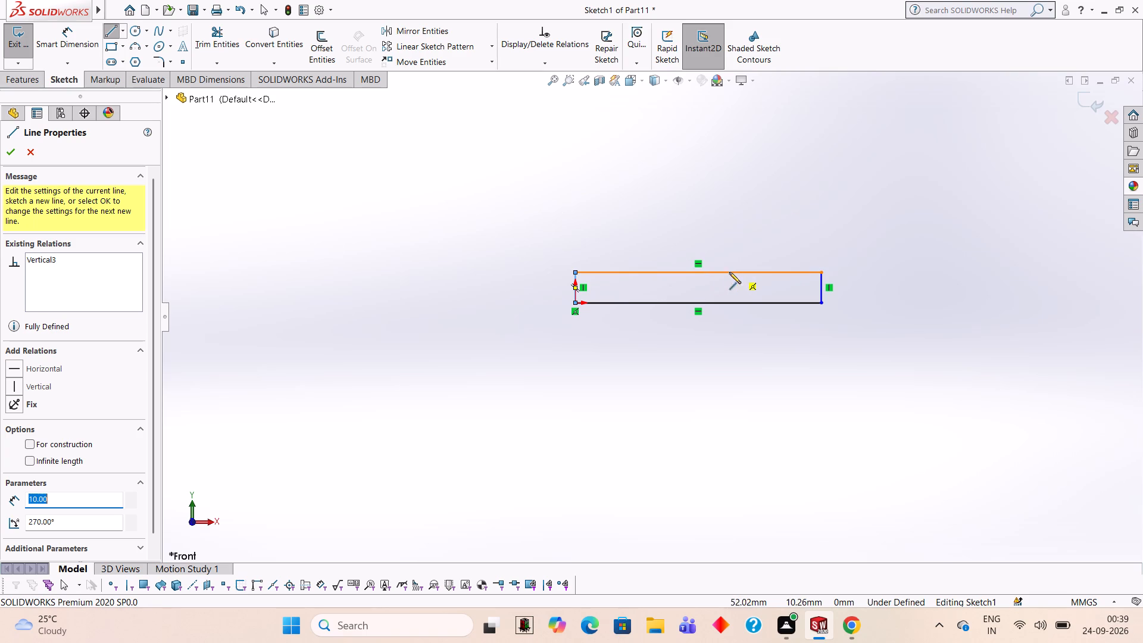
pyautogui.click(13, 82)
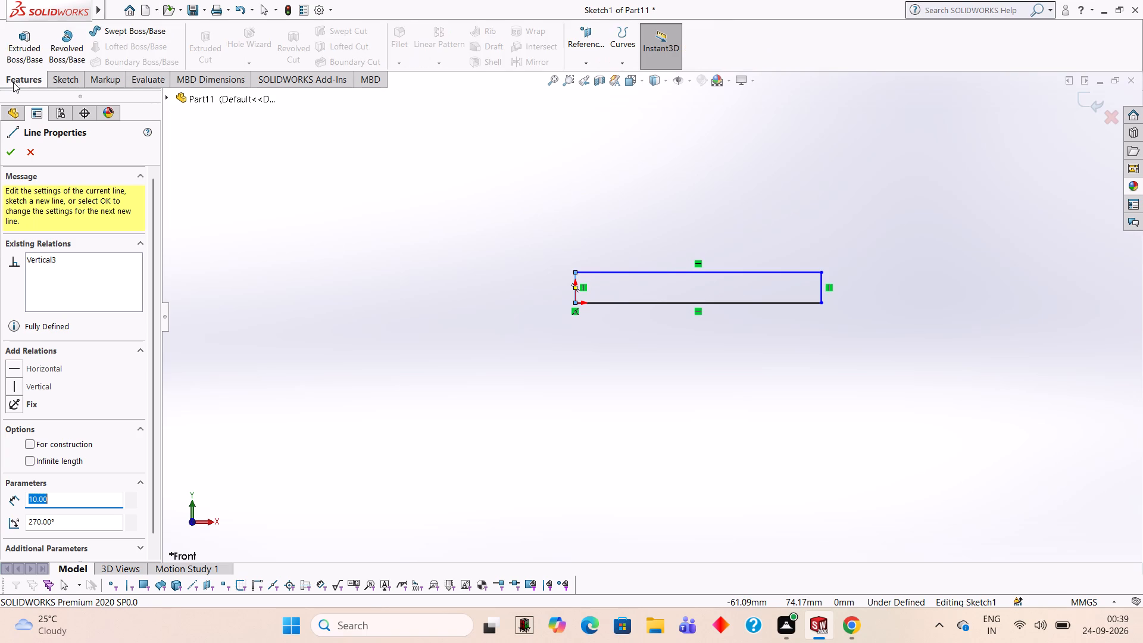
pyautogui.click(20, 51)
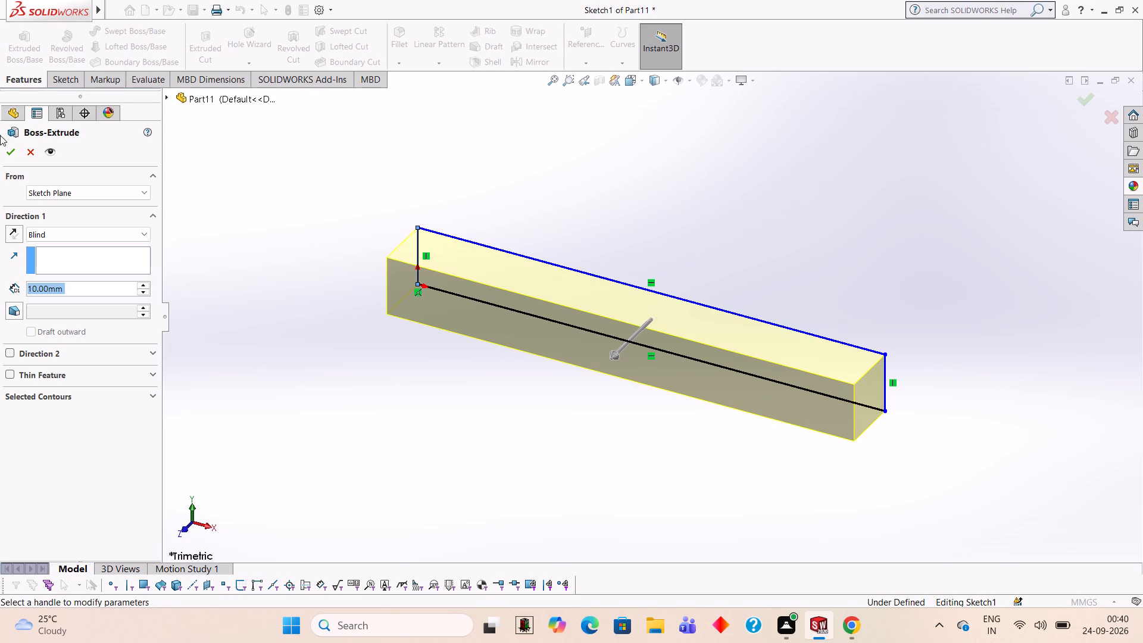
pyautogui.write('20')
pyautogui.press('Return')
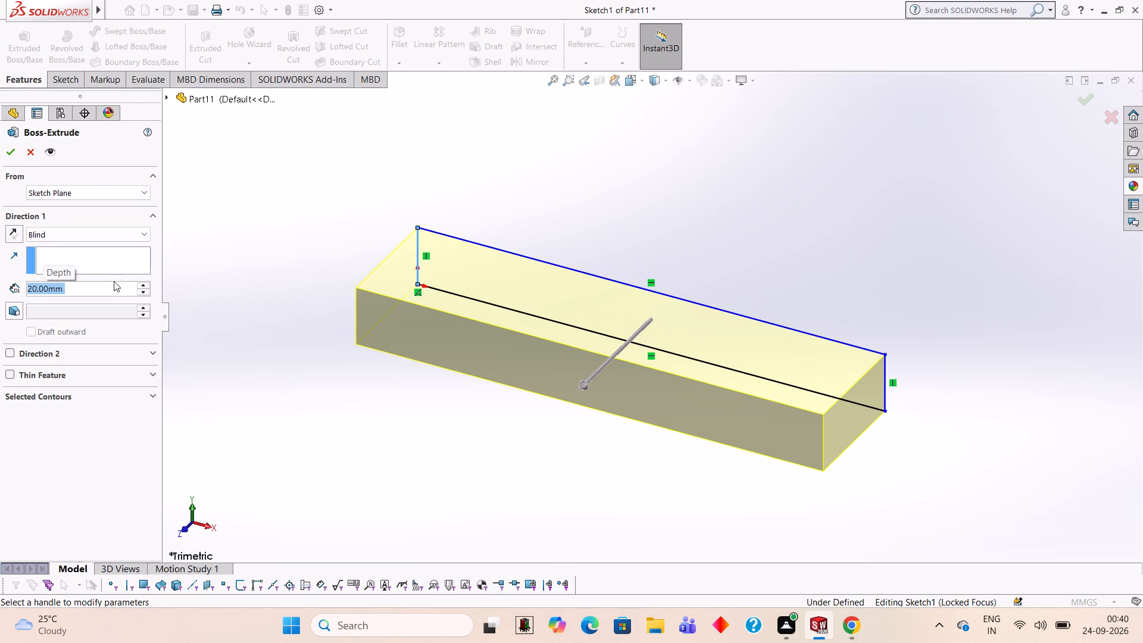
pyautogui.click(17, 156)
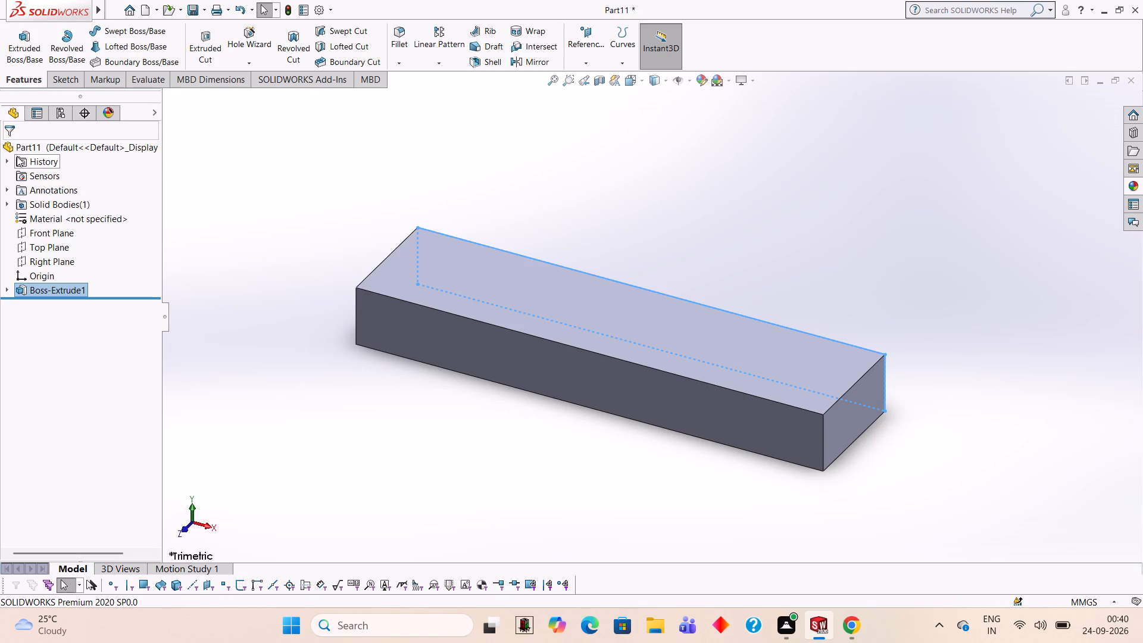
pyautogui.click(333, 300)
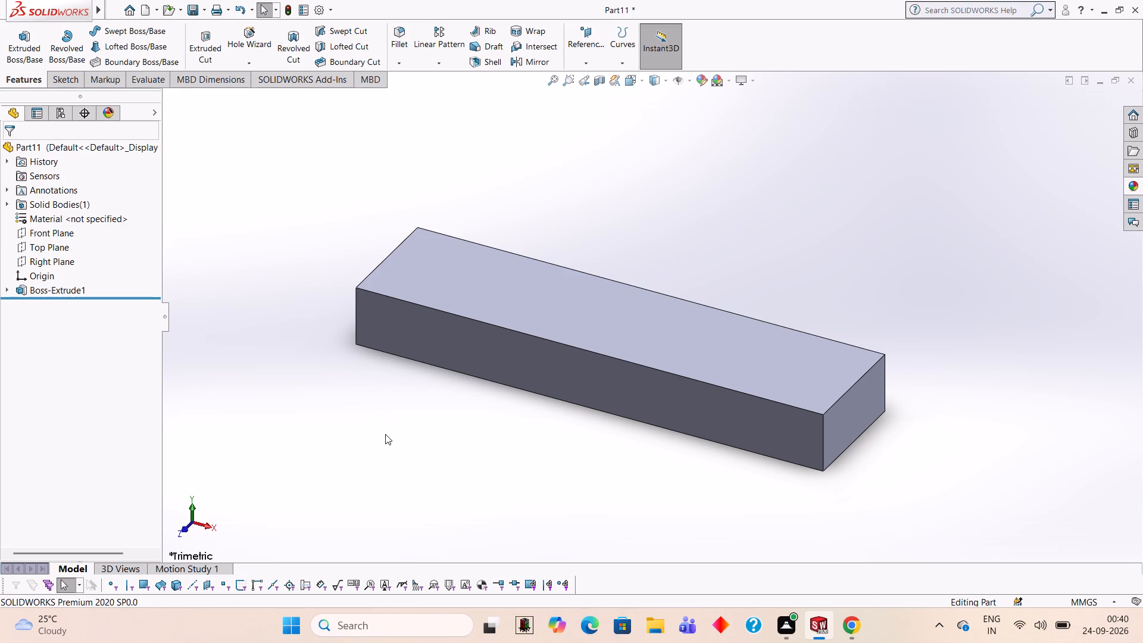
# Examine the extruded bar's top, underside, long faces and ends from different angles.
pyautogui.moveTo(385, 434); pyautogui.dragTo(419, 245, button='middle')
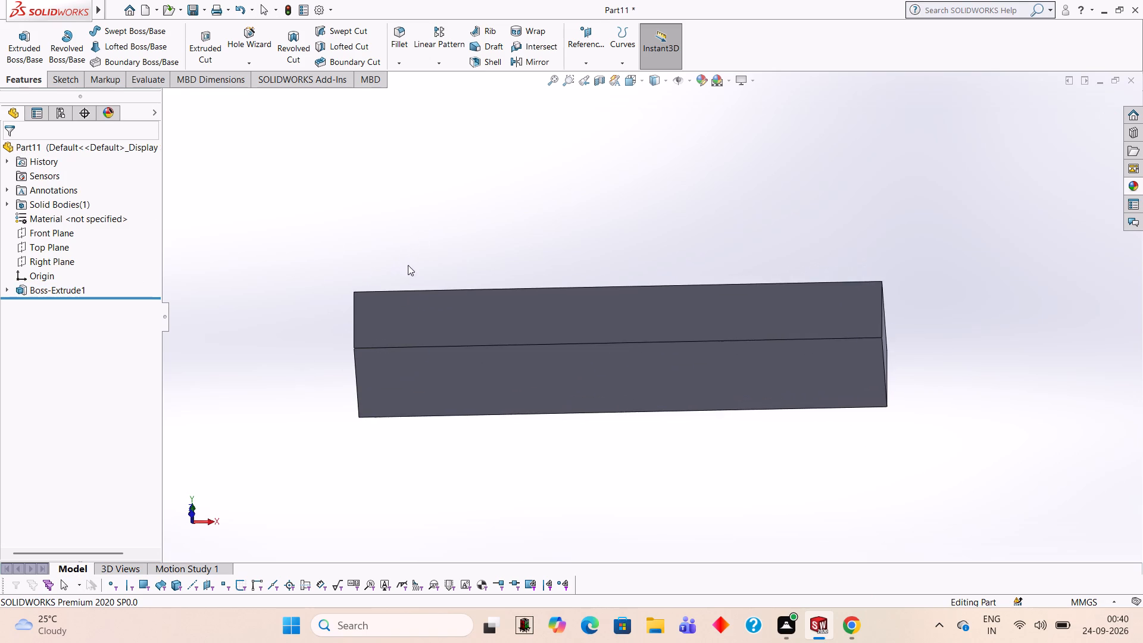
pyautogui.moveTo(465, 477); pyautogui.dragTo(470, 322, button='middle')
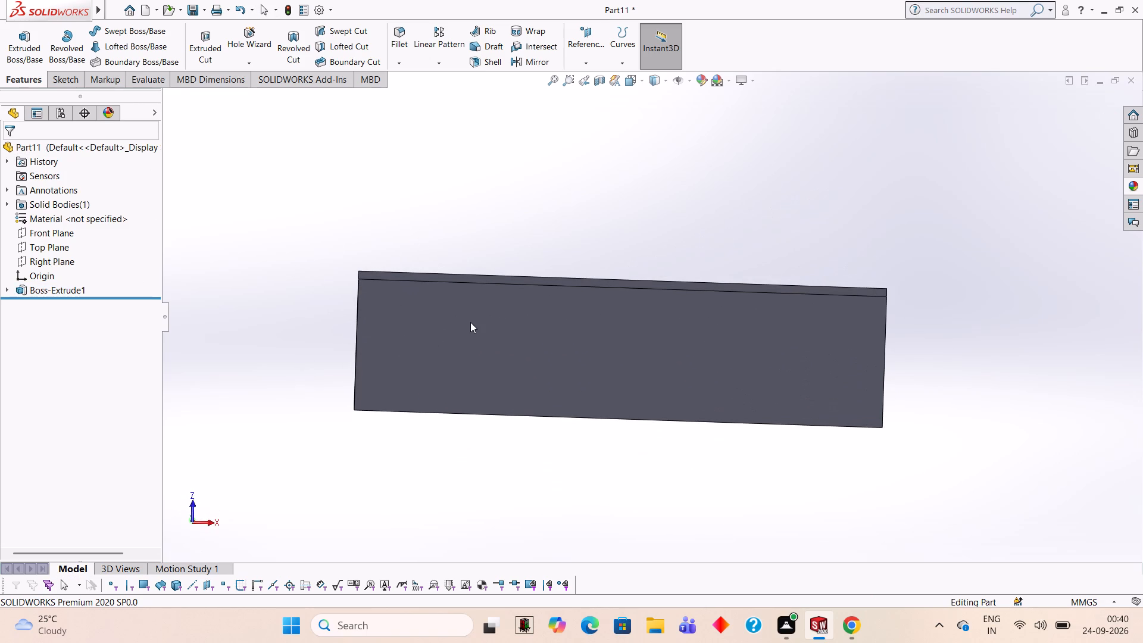
pyautogui.moveTo(613, 191); pyautogui.dragTo(574, 355, button='middle')
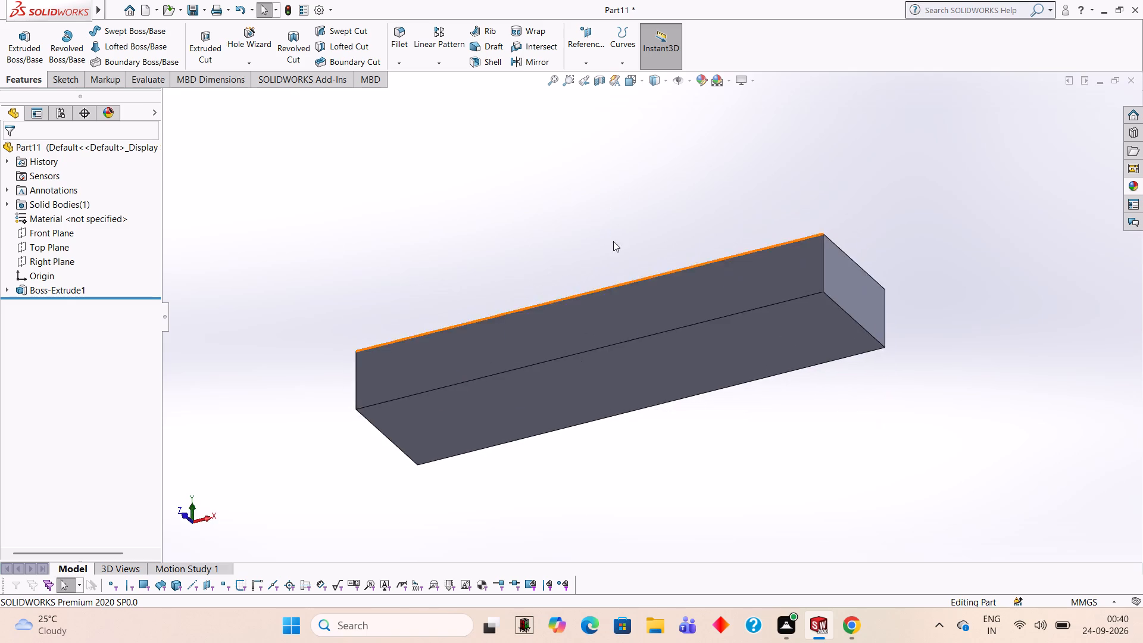
pyautogui.moveTo(615, 246); pyautogui.dragTo(660, 422, button='middle')
pyautogui.moveTo(672, 217); pyautogui.dragTo(669, 469, button='middle')
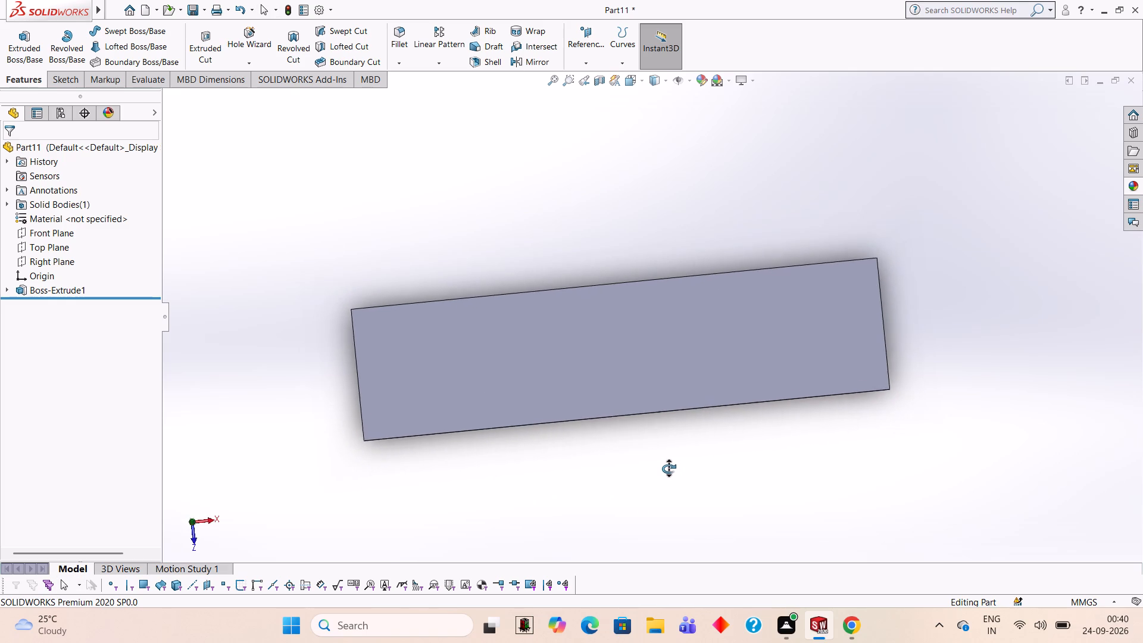
pyautogui.moveTo(669, 469); pyautogui.dragTo(665, 470, button='middle')
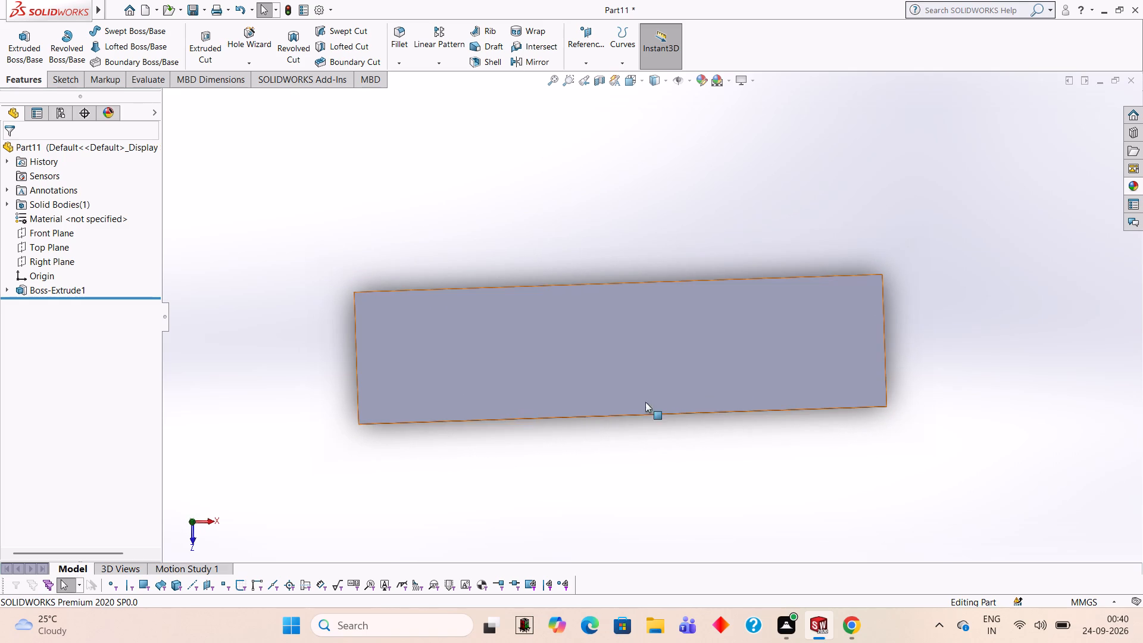
pyautogui.moveTo(606, 450); pyautogui.dragTo(592, 254, button='middle')
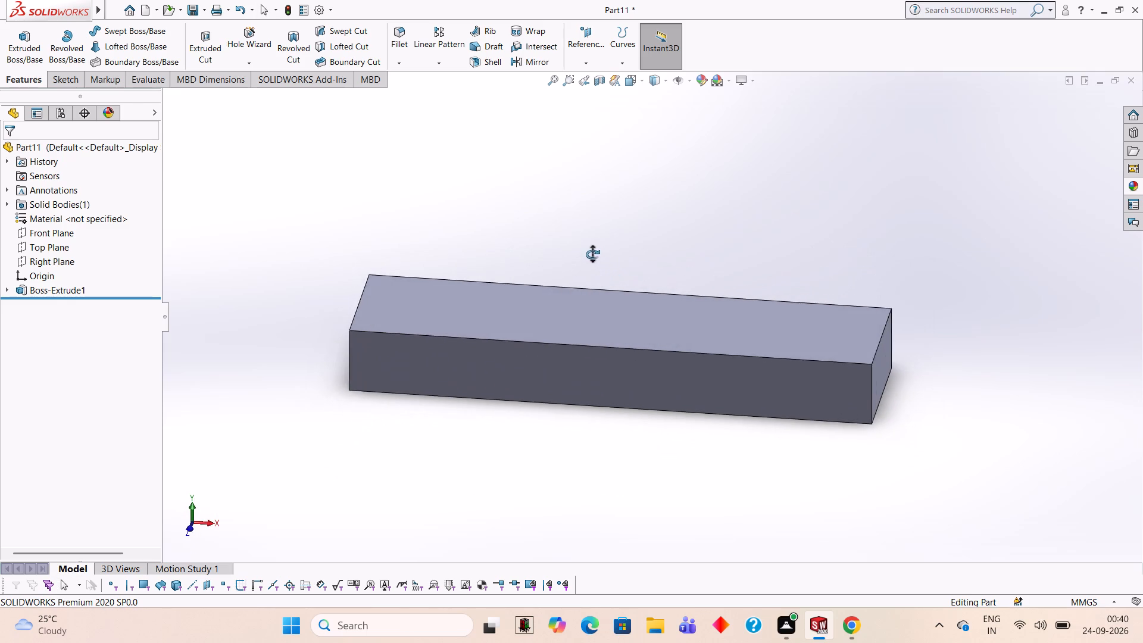
pyautogui.moveTo(592, 254); pyautogui.dragTo(604, 194, button='middle')
pyautogui.moveTo(588, 256); pyautogui.dragTo(590, 206, button='middle')
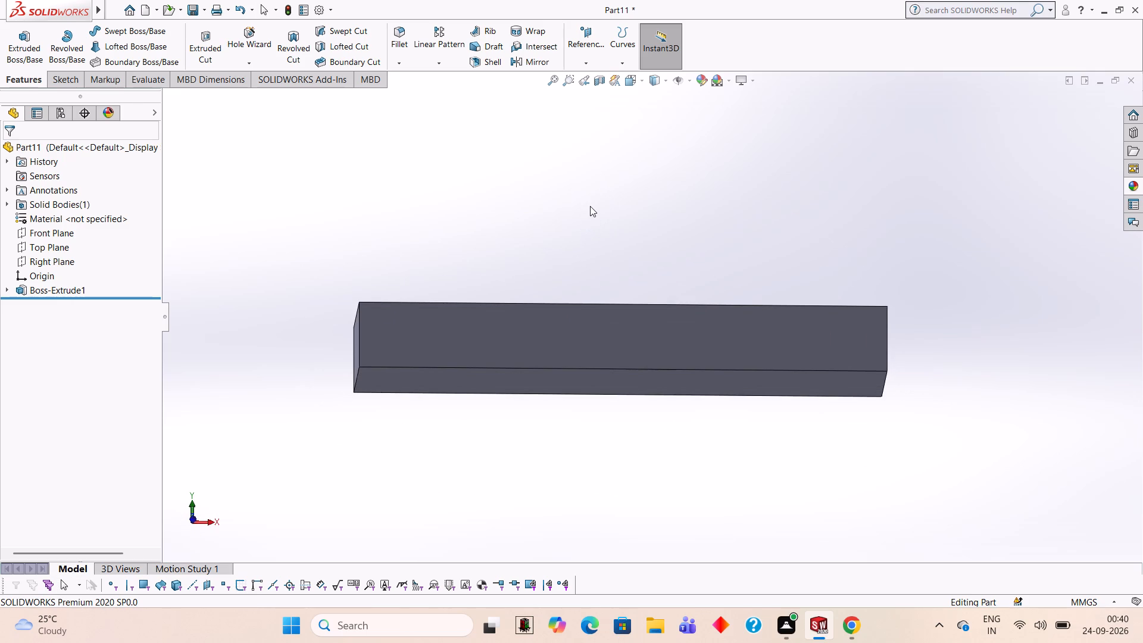
pyautogui.moveTo(590, 206); pyautogui.dragTo(589, 248, button='middle')
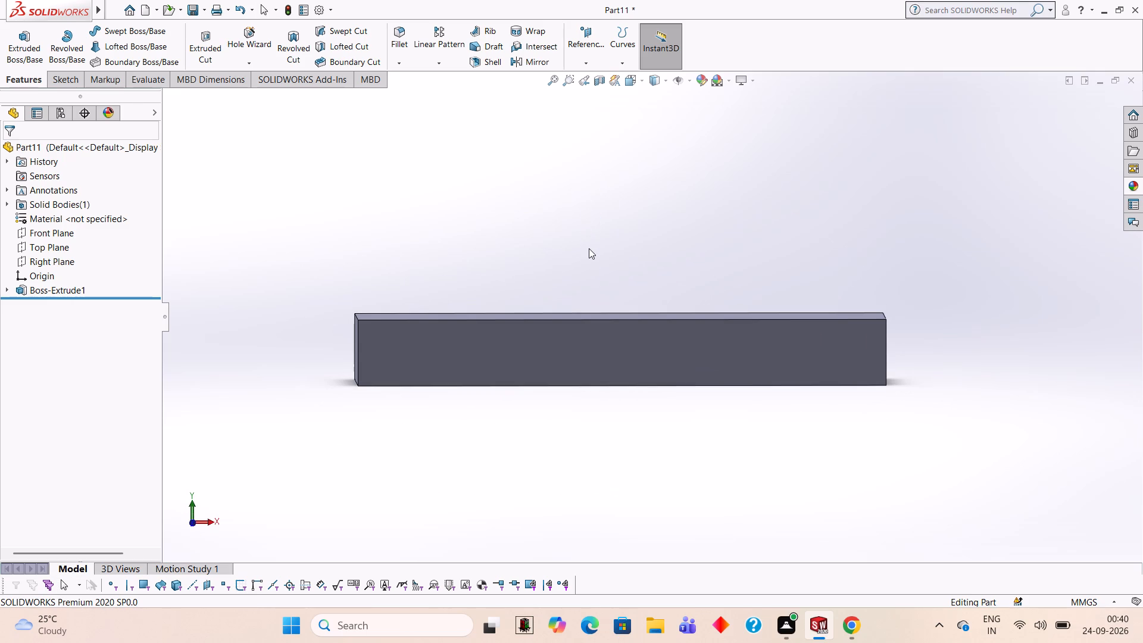
pyautogui.moveTo(632, 259); pyautogui.dragTo(741, 276, button='middle')
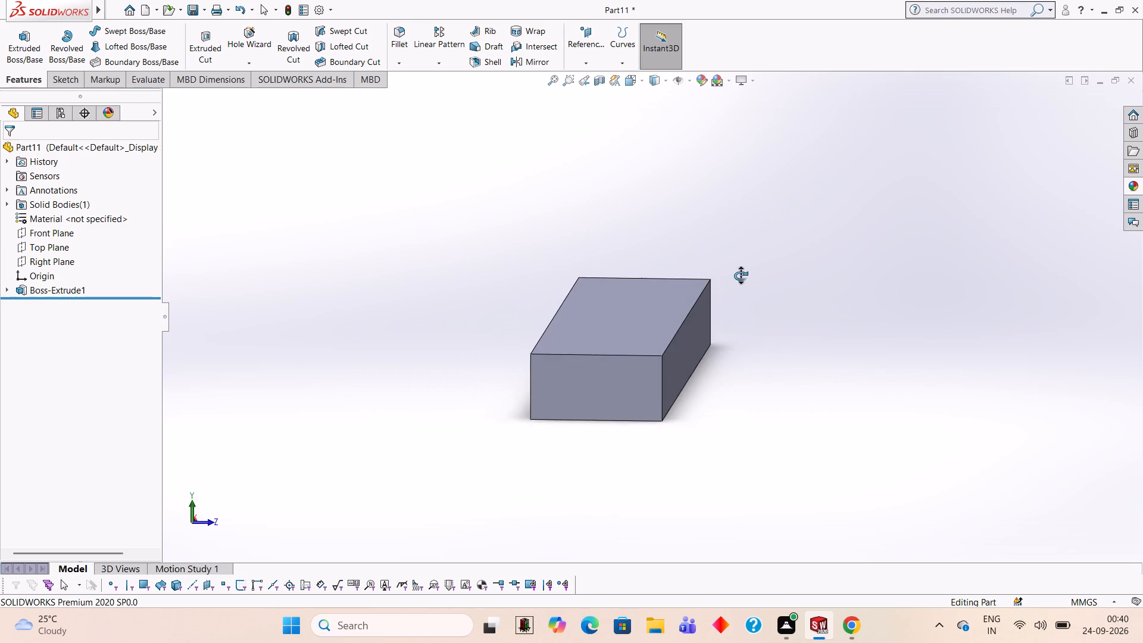
pyautogui.moveTo(741, 276); pyautogui.dragTo(748, 257, button='middle')
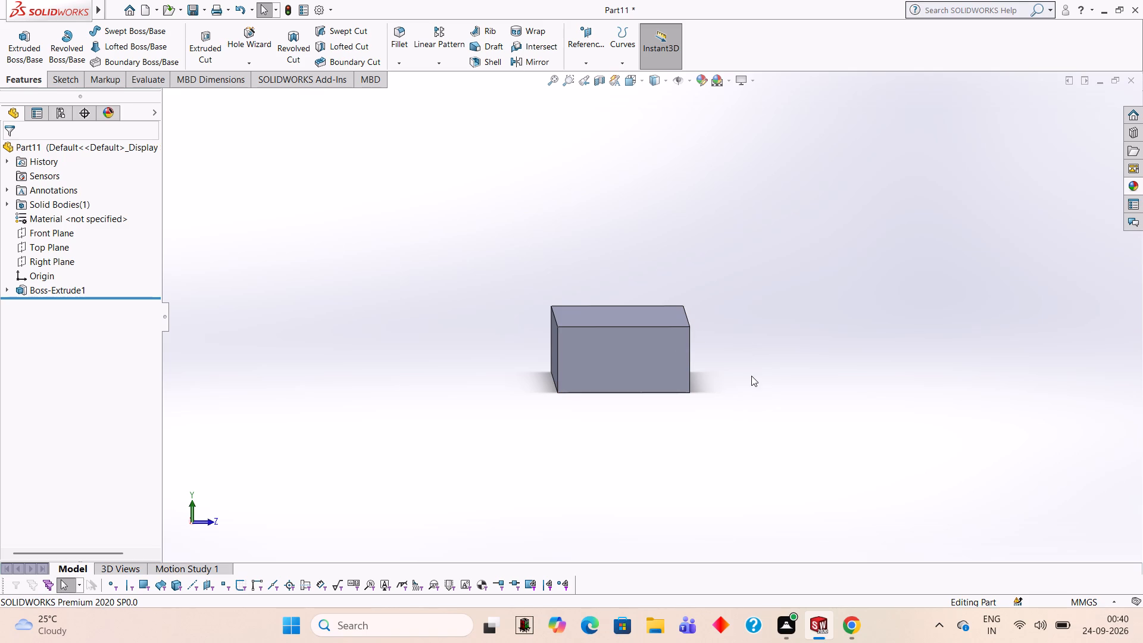
pyautogui.moveTo(780, 415); pyautogui.dragTo(641, 235, button='middle')
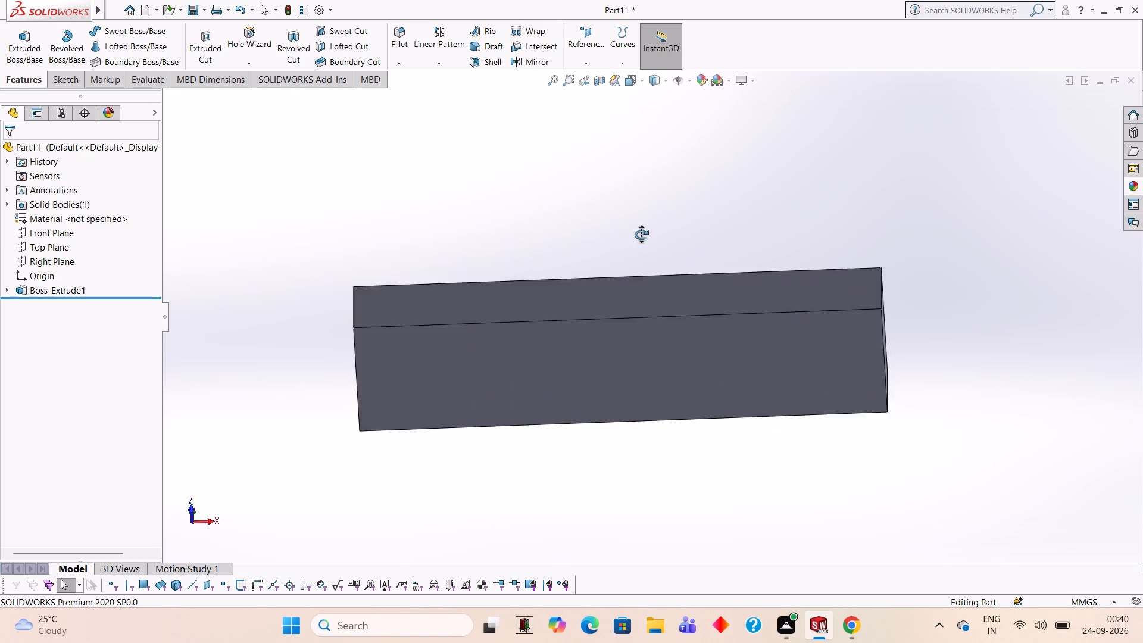
pyautogui.moveTo(641, 235); pyautogui.dragTo(647, 296, button='middle')
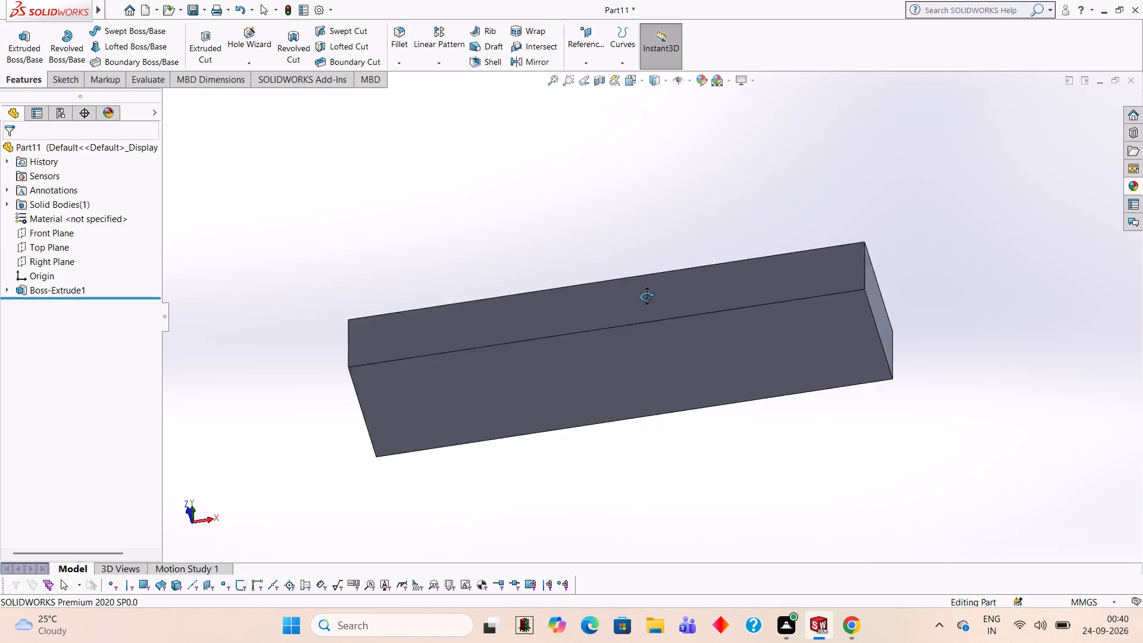
# On the base block's underside, start a sketch and draw an 80 mm line along Z from the midpoint of the long edge at the origin.
pyautogui.moveTo(647, 296); pyautogui.dragTo(690, 463, button='middle')
pyautogui.moveTo(684, 212); pyautogui.dragTo(644, 307, button='middle')
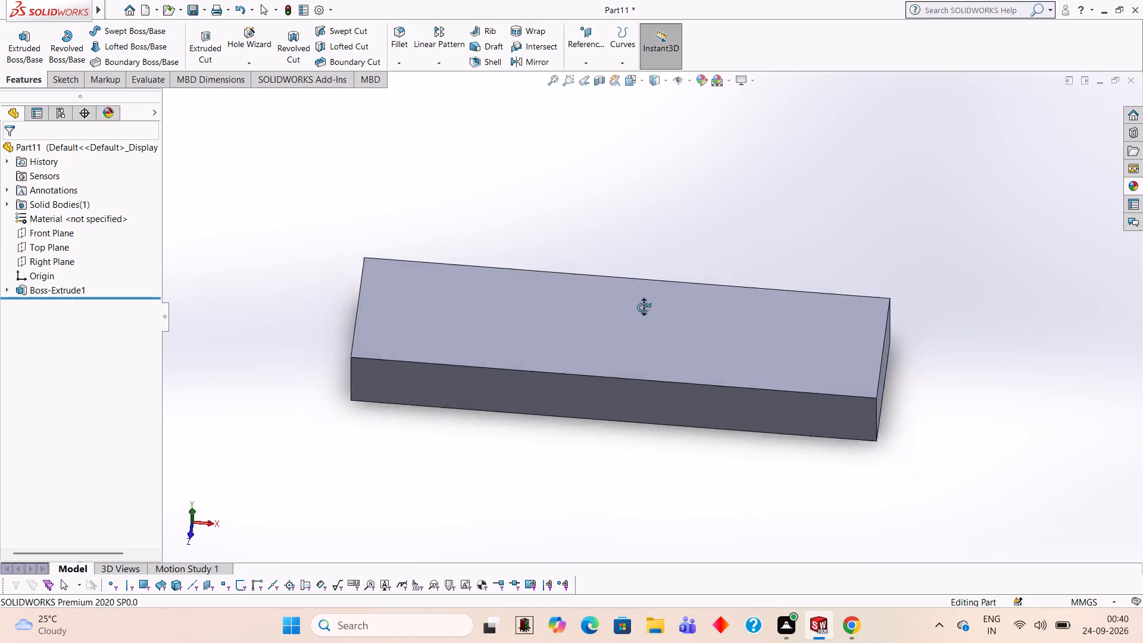
pyautogui.moveTo(644, 307); pyautogui.dragTo(638, 248, button='middle')
pyautogui.moveTo(639, 504); pyautogui.dragTo(656, 203, button='middle')
pyautogui.click(698, 380)
pyautogui.click(752, 344)
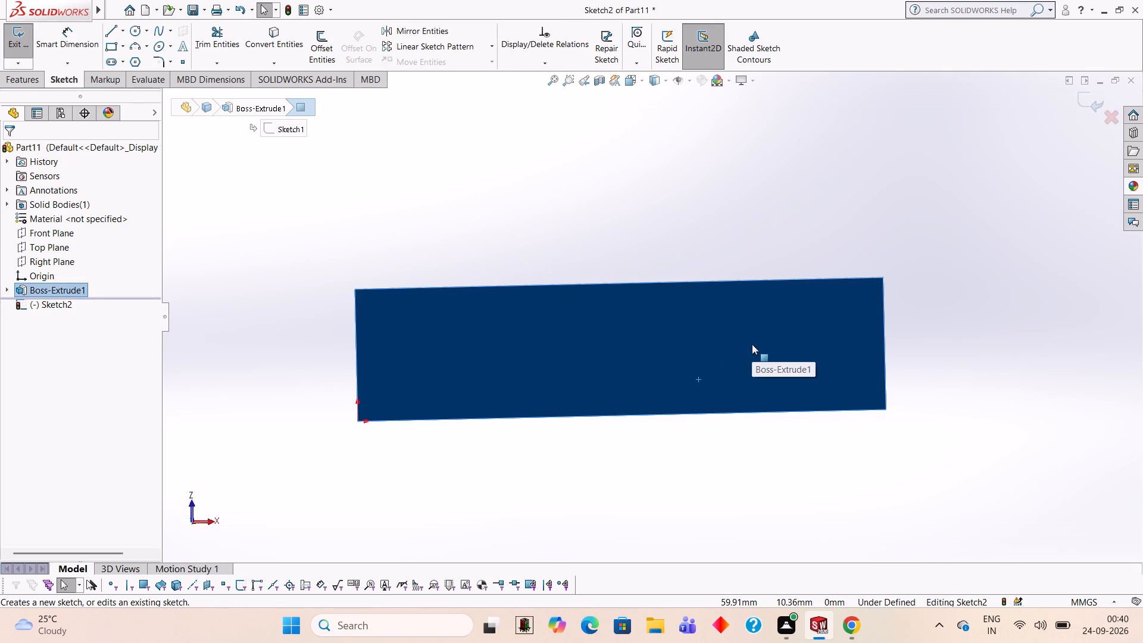
pyautogui.hotkey('ctrl', '8')
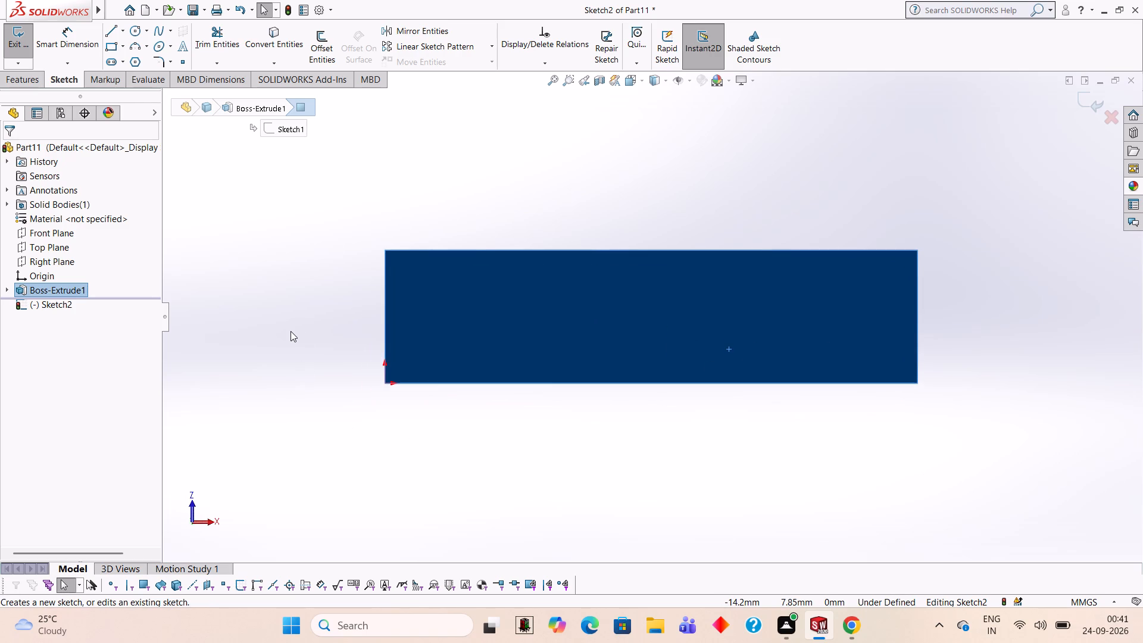
pyautogui.scroll(1, 647, 217)
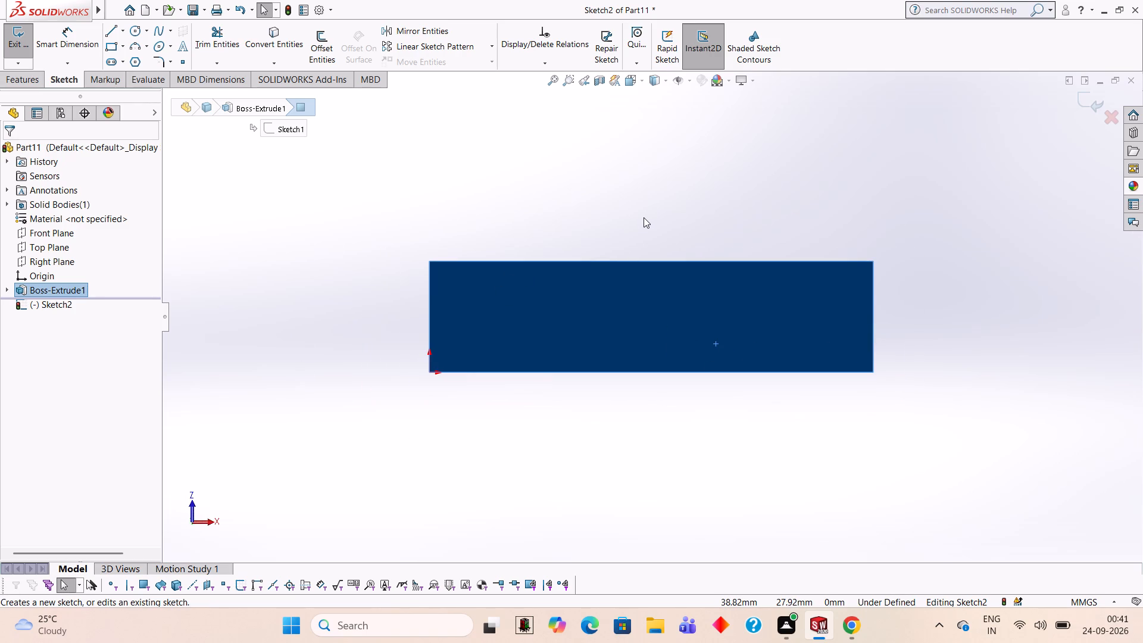
pyautogui.click(107, 25)
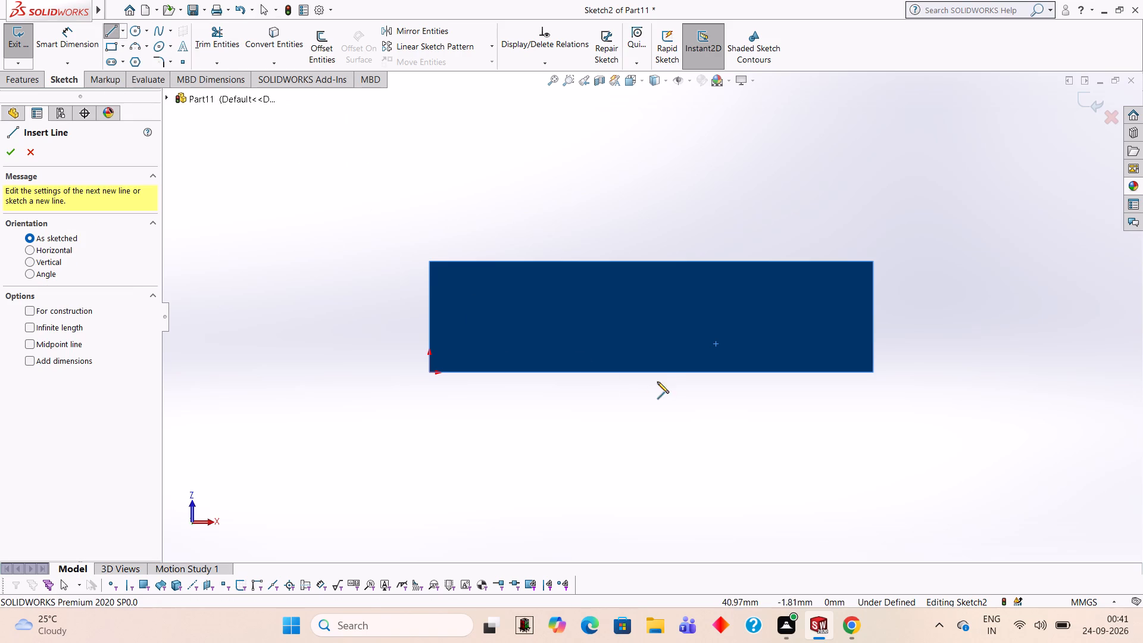
pyautogui.click(652, 371)
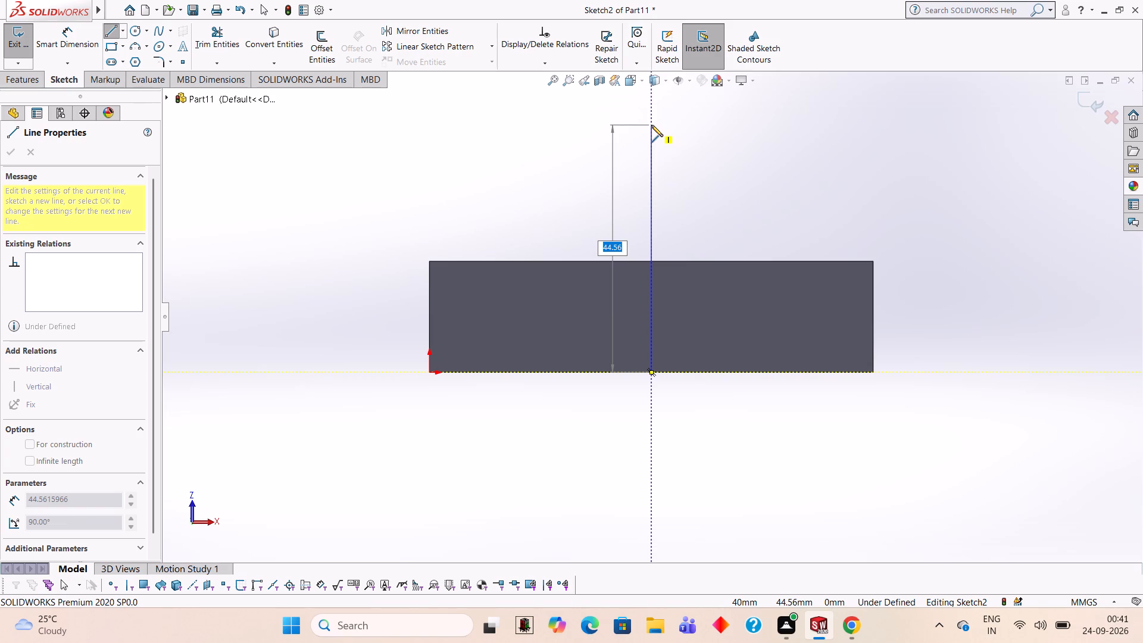
pyautogui.press('8')
pyautogui.press('0')
pyautogui.press('Return')
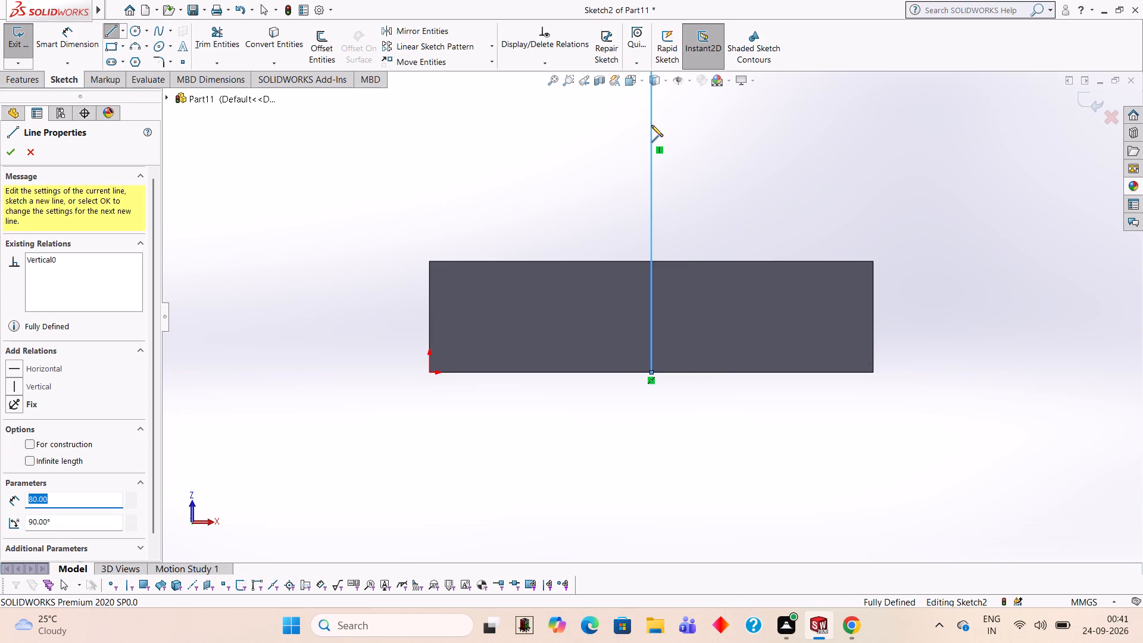
pyautogui.scroll(4, 651, 125)
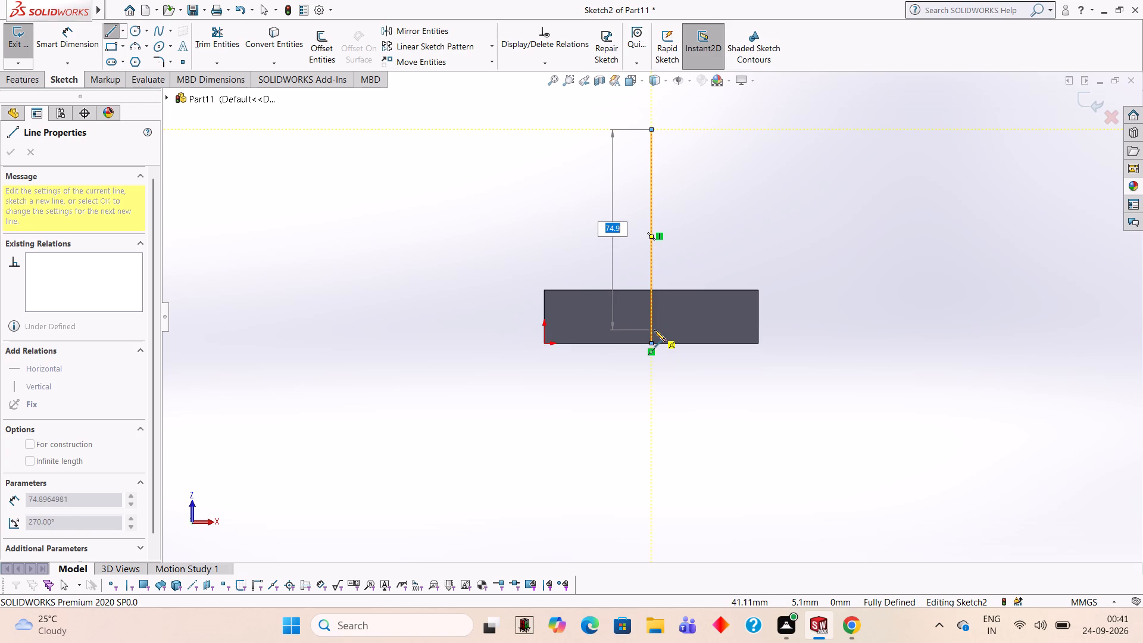
pyautogui.press('Escape')
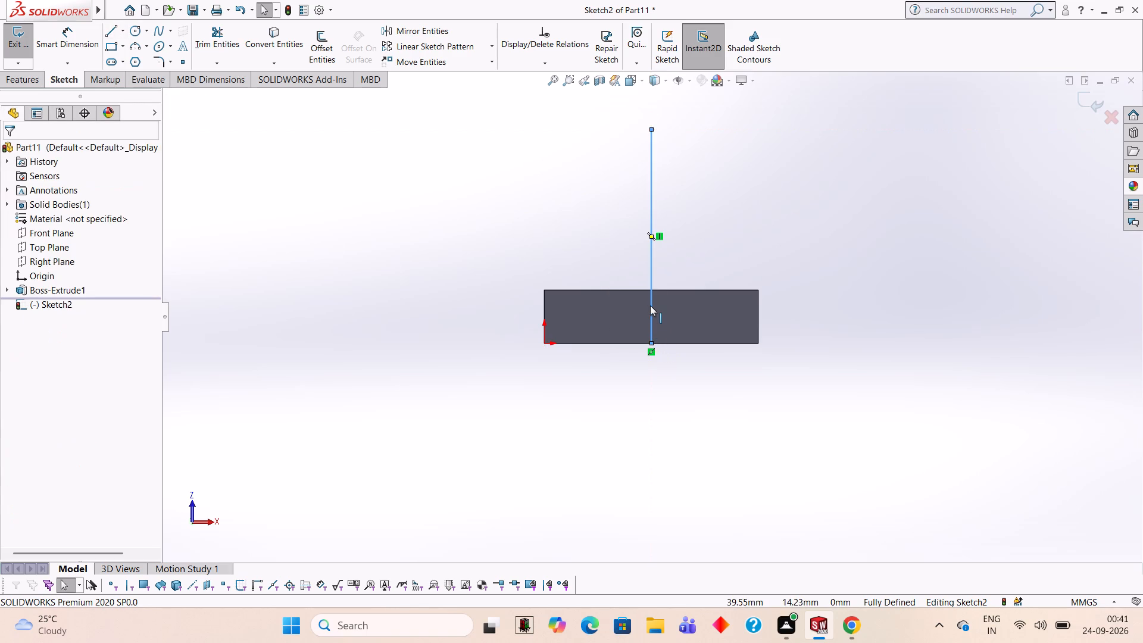
# Sketch a 15 mm horizontal line to each side from the far end of the 80 mm line.
pyautogui.click(107, 29)
pyautogui.scroll(-1, 851, 312)
pyautogui.scroll(2, 674, 153)
pyautogui.scroll(-2, 674, 152)
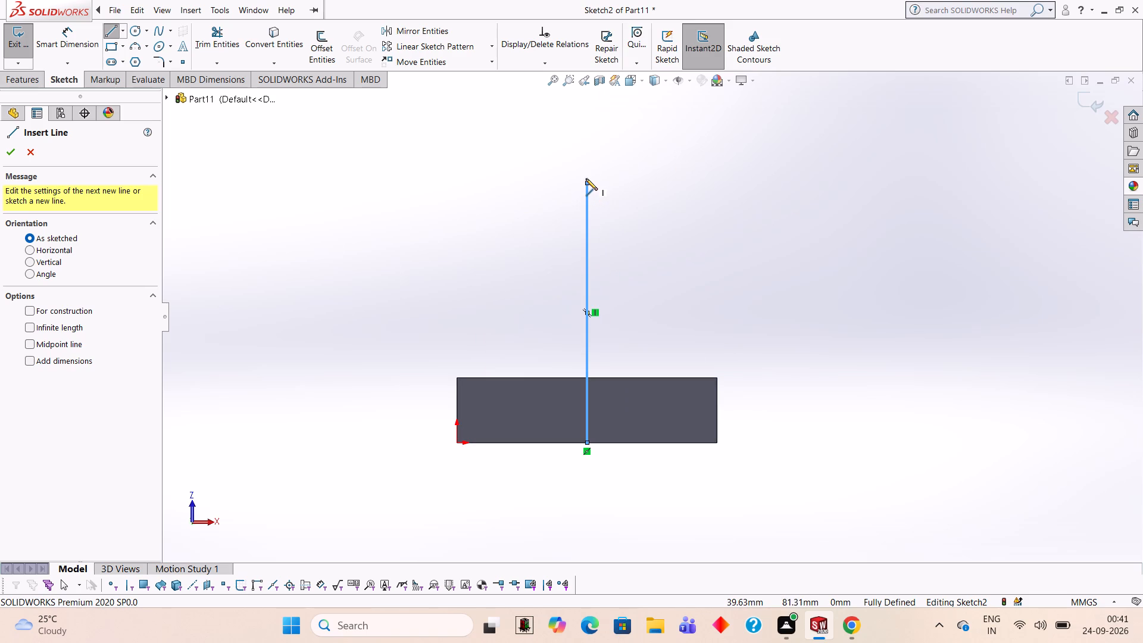
pyautogui.click(586, 180)
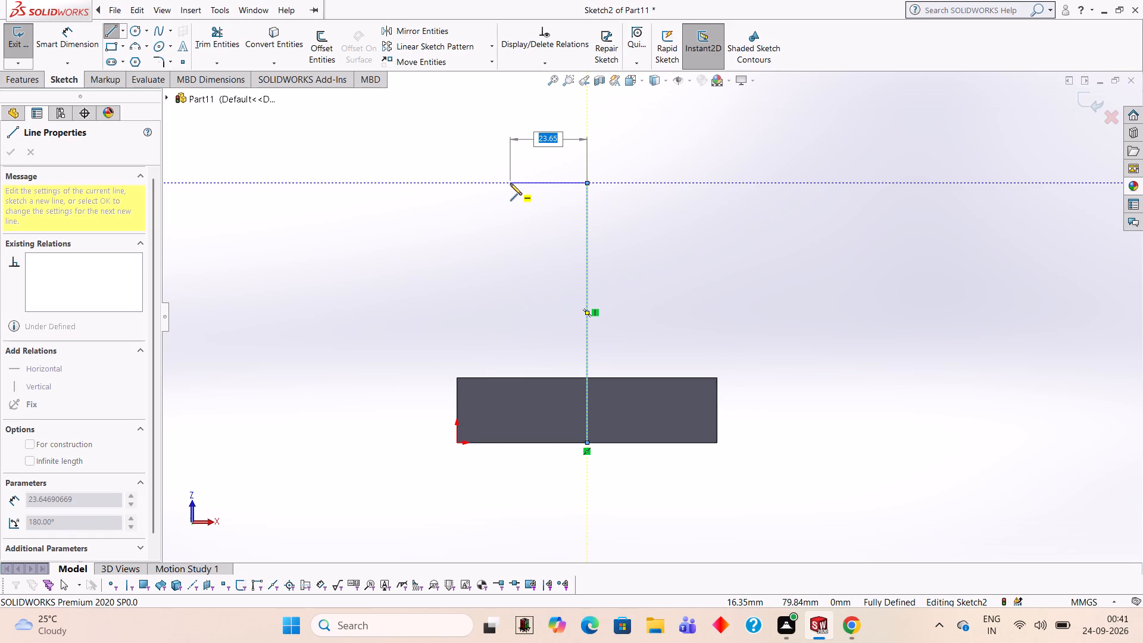
pyautogui.write('15')
pyautogui.press('Return')
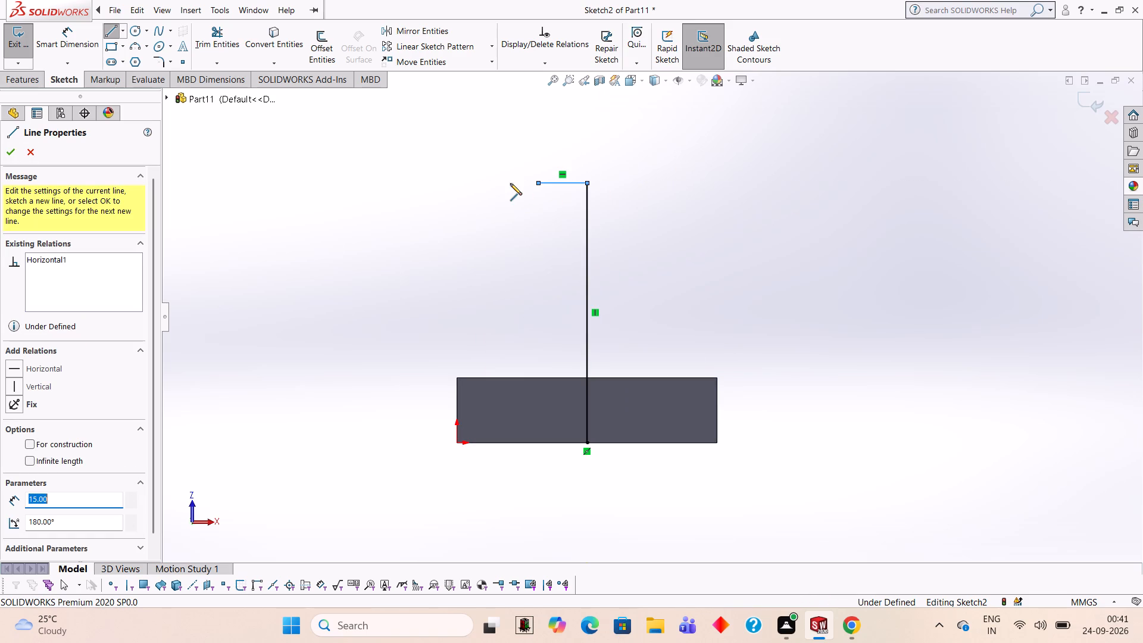
pyautogui.press('Escape')
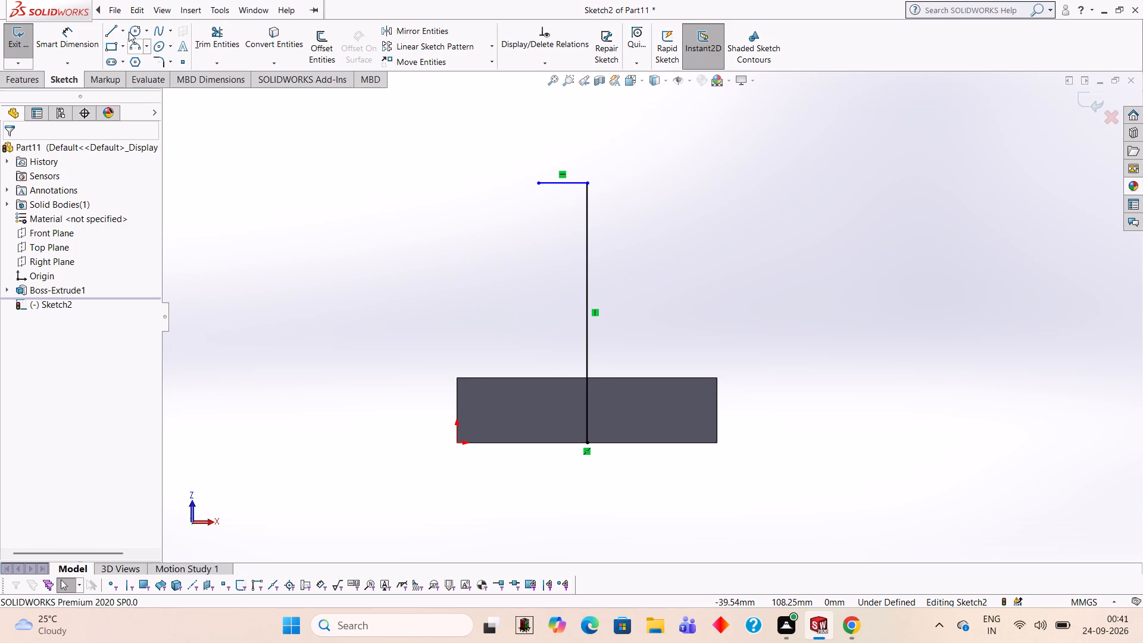
pyautogui.click(108, 36)
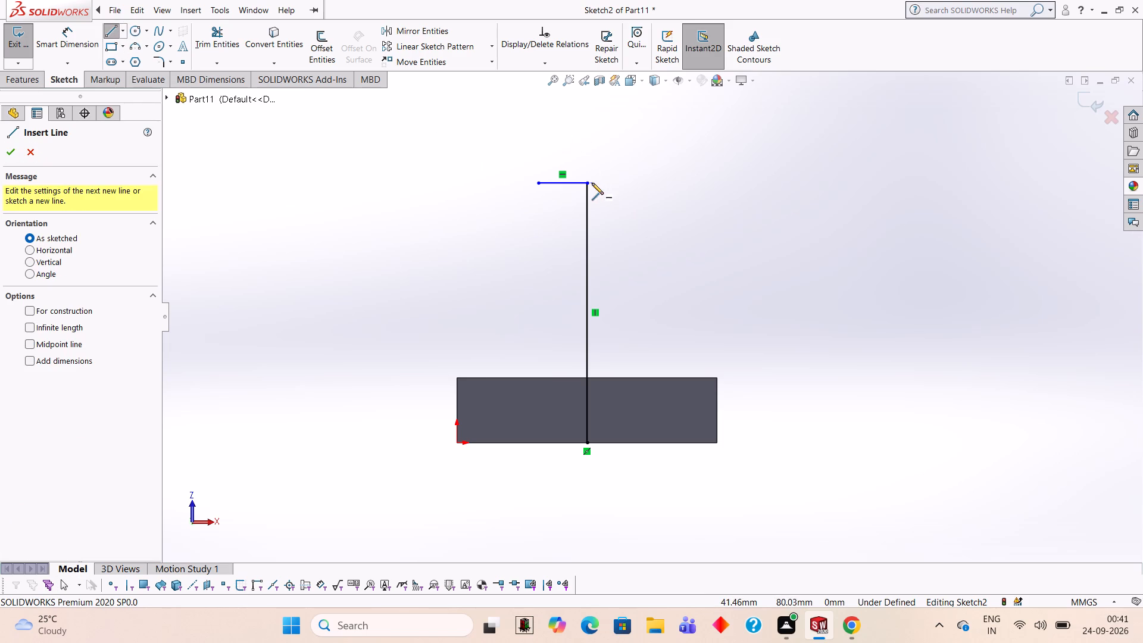
pyautogui.click(586, 183)
pyautogui.write('15')
pyautogui.press('Return')
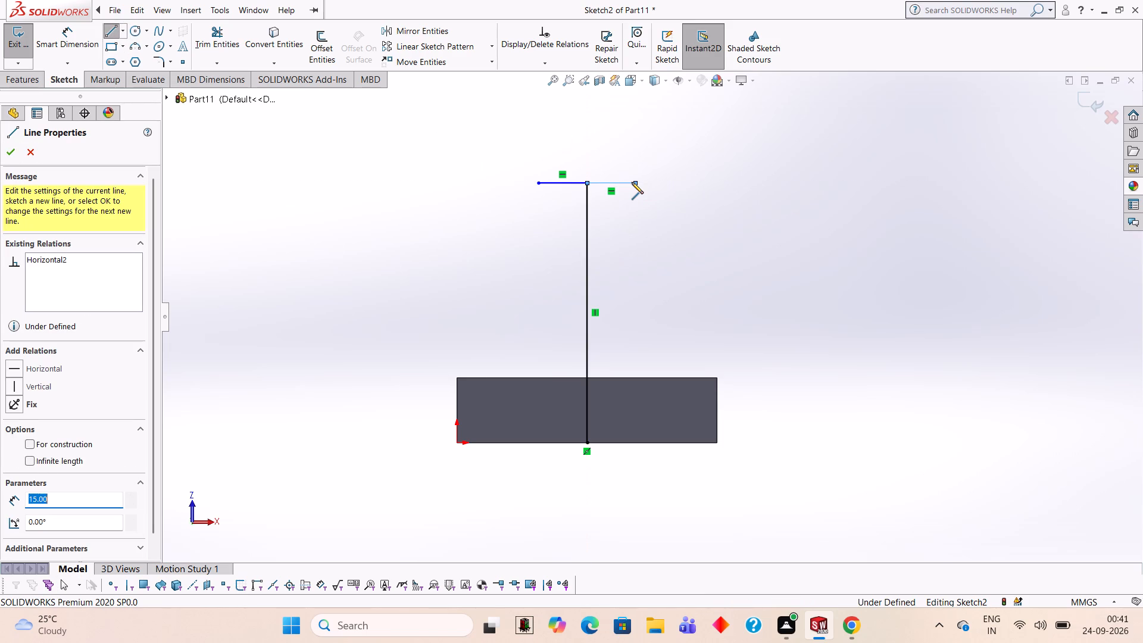
# Close the trapezoid with lines through both corners of the block's long edge nearest the 15 mm lines, ending at the open 15 mm line.
pyautogui.click(719, 377)
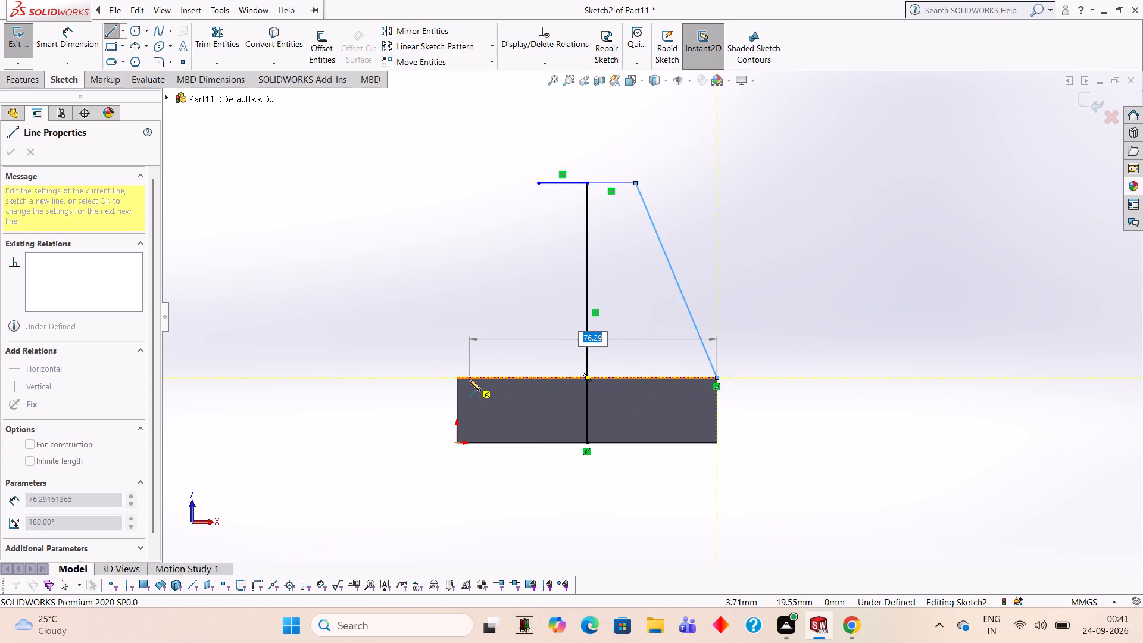
pyautogui.click(457, 378)
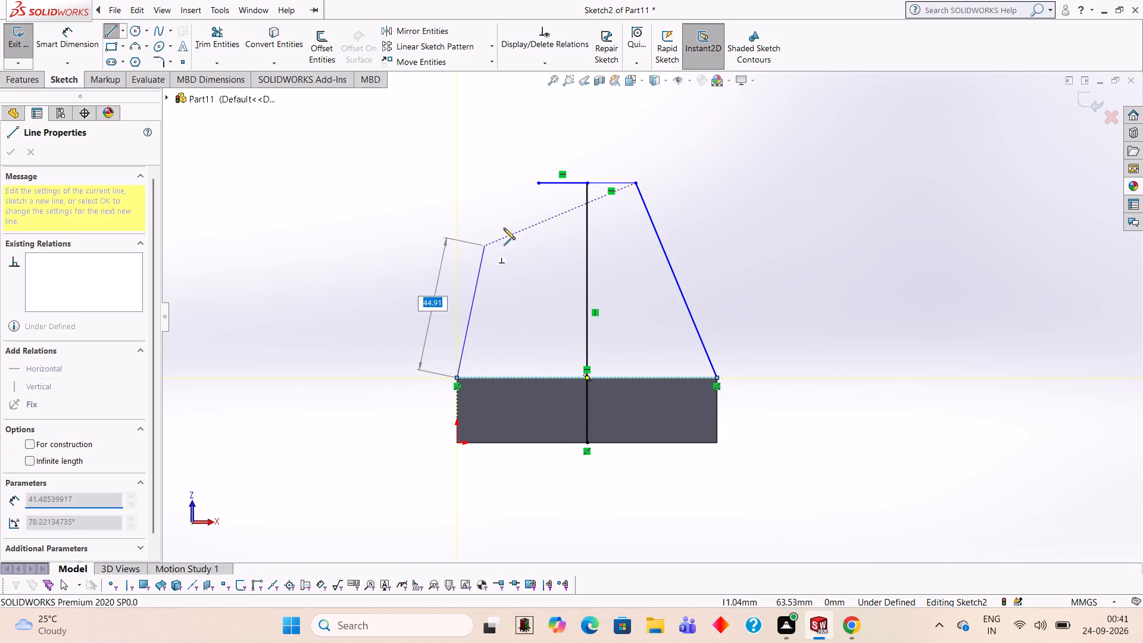
pyautogui.click(537, 182)
# Trim away both portions of the vertical centre line, inside the block and inside the trapezoid.
pyautogui.click(231, 27)
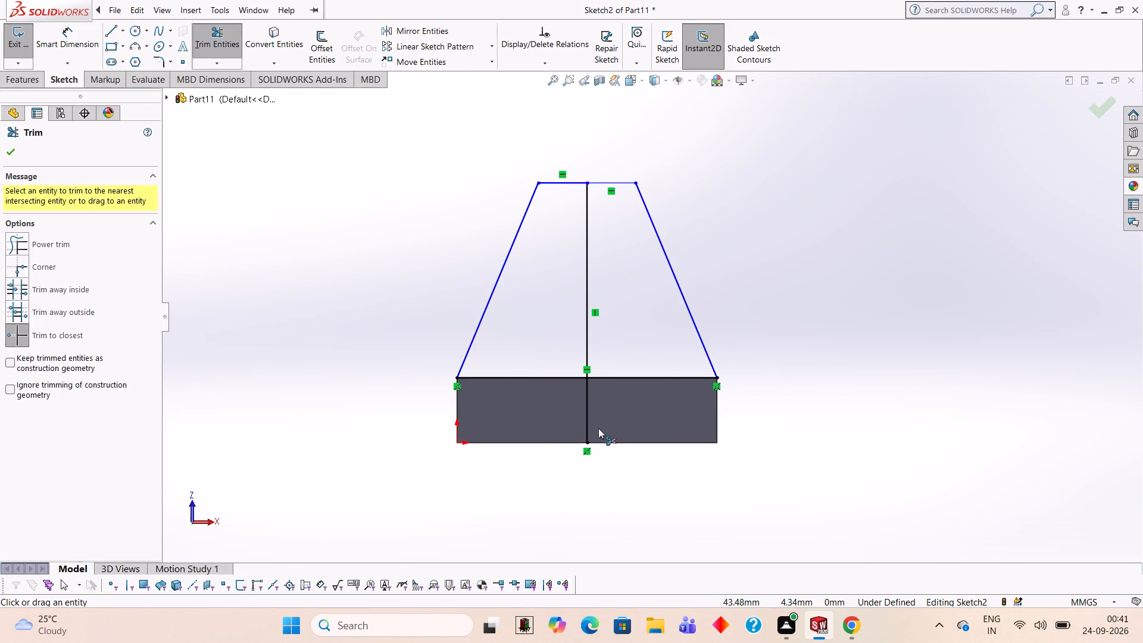
pyautogui.click(586, 426)
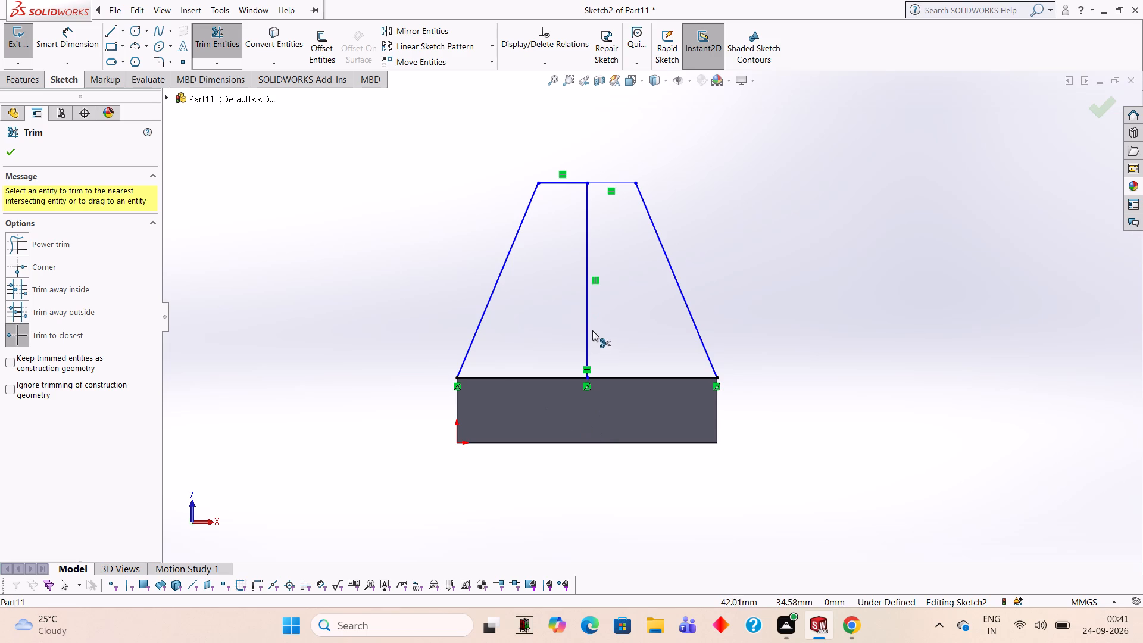
pyautogui.click(584, 330)
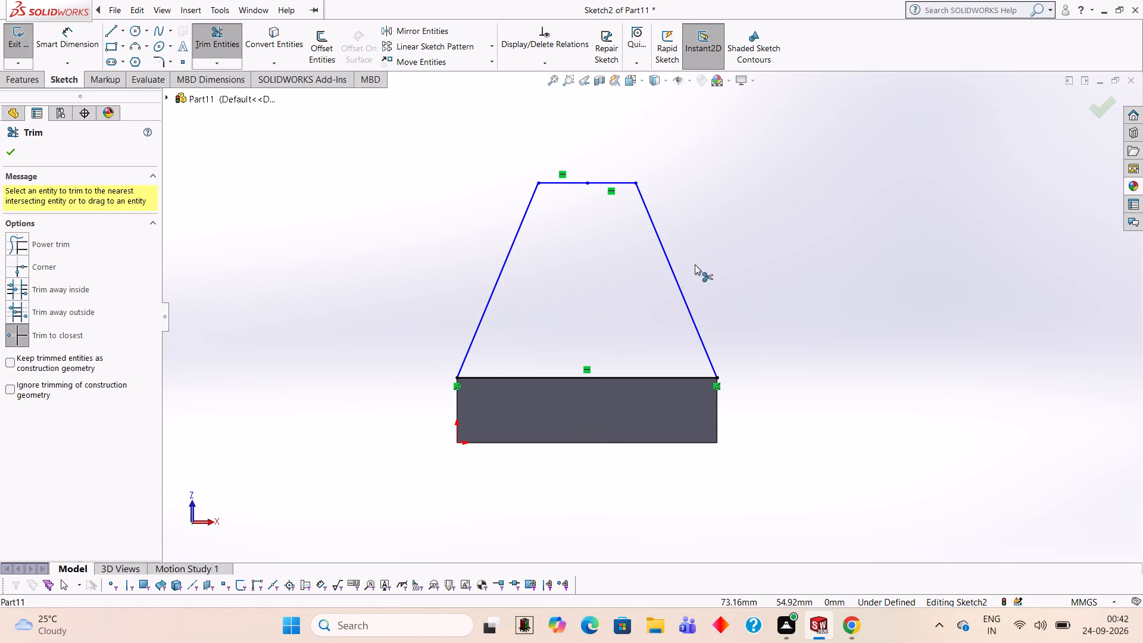
# Extrude the trapezoid as a 15 mm blind boss, reversing the direction so it rises alongside the base block.
pyautogui.moveTo(730, 260); pyautogui.dragTo(791, 433, button='middle')
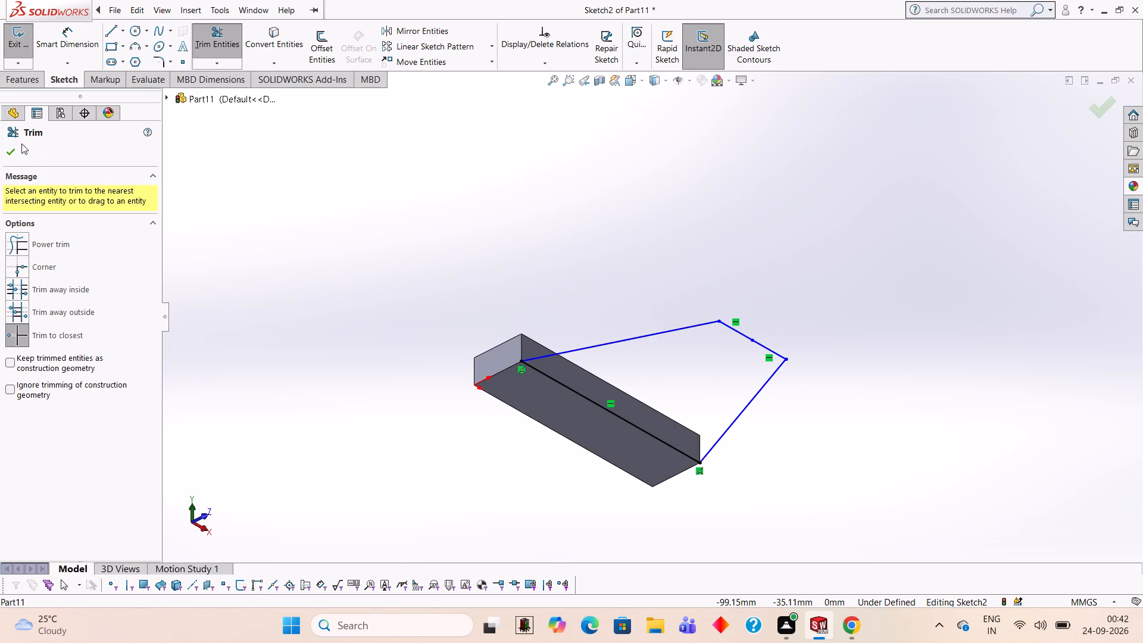
pyautogui.click(27, 74)
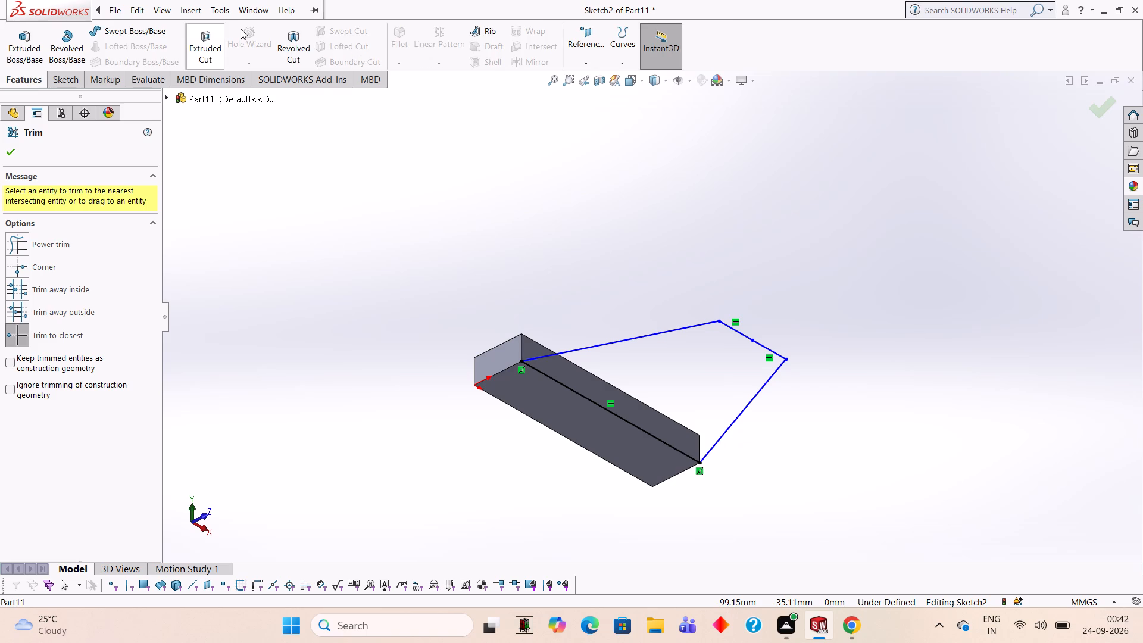
pyautogui.click(40, 33)
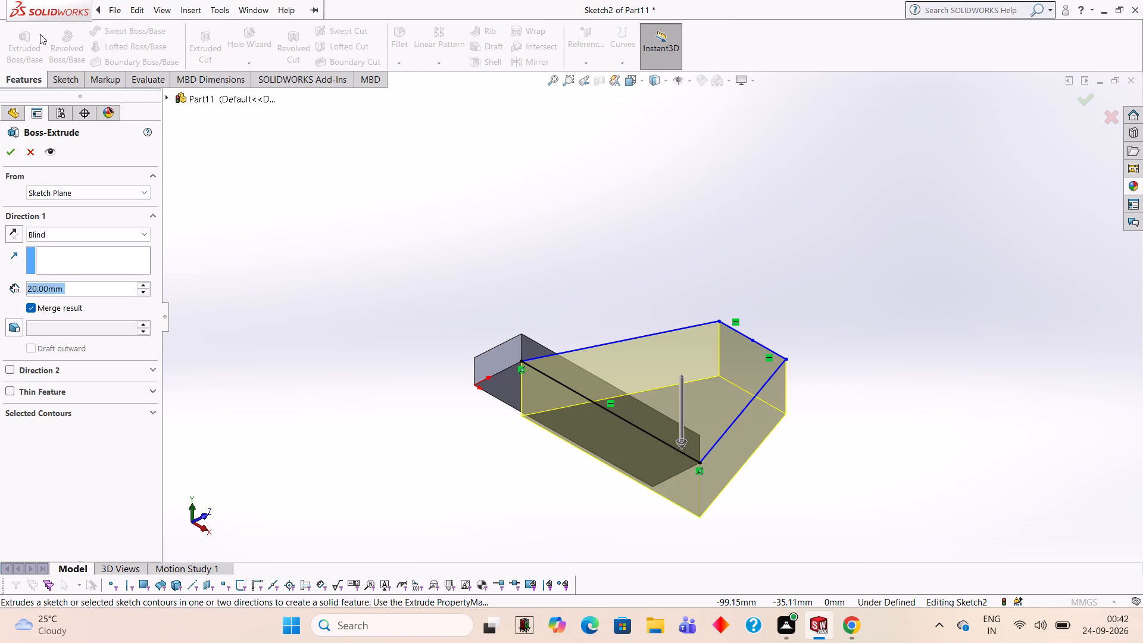
pyautogui.write('15')
pyautogui.press('Return')
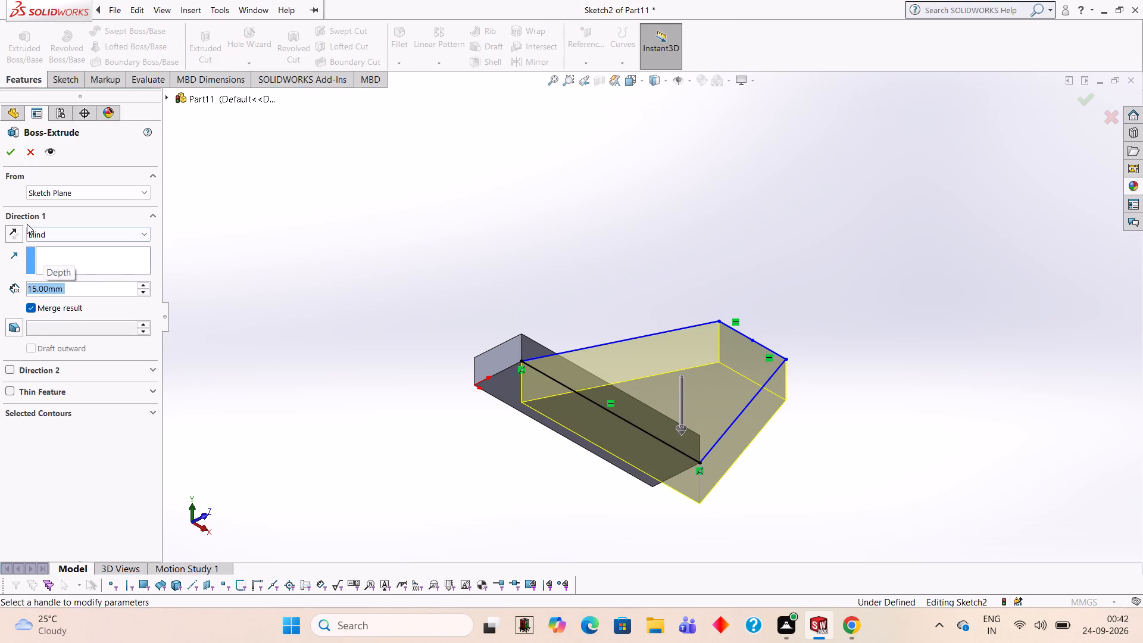
pyautogui.click(17, 234)
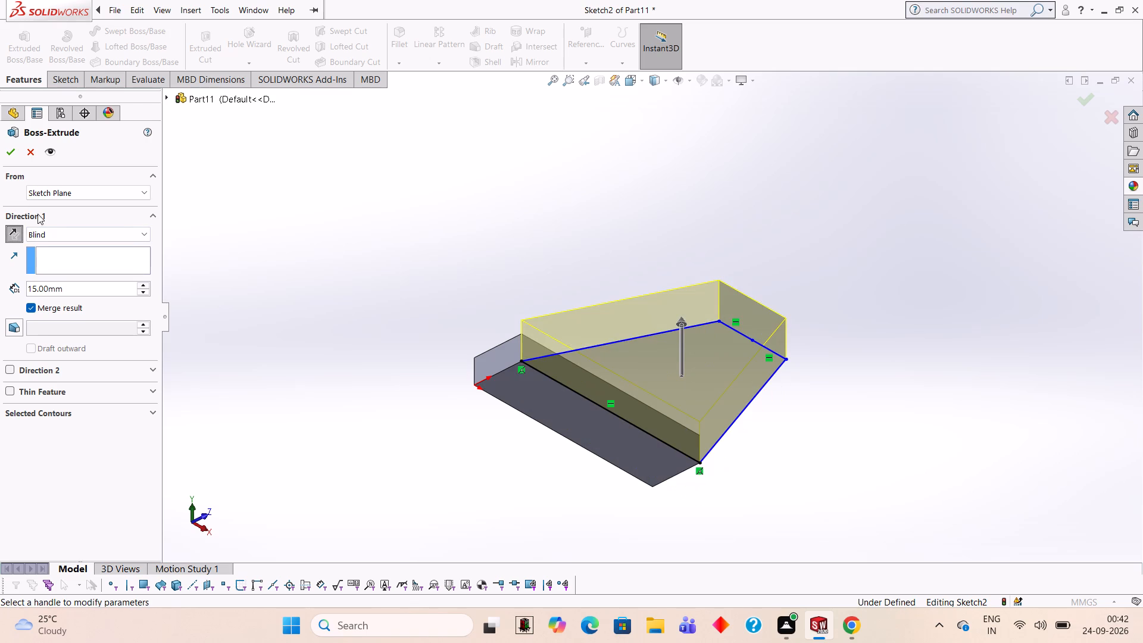
pyautogui.moveTo(303, 261); pyautogui.dragTo(348, 349, button='middle')
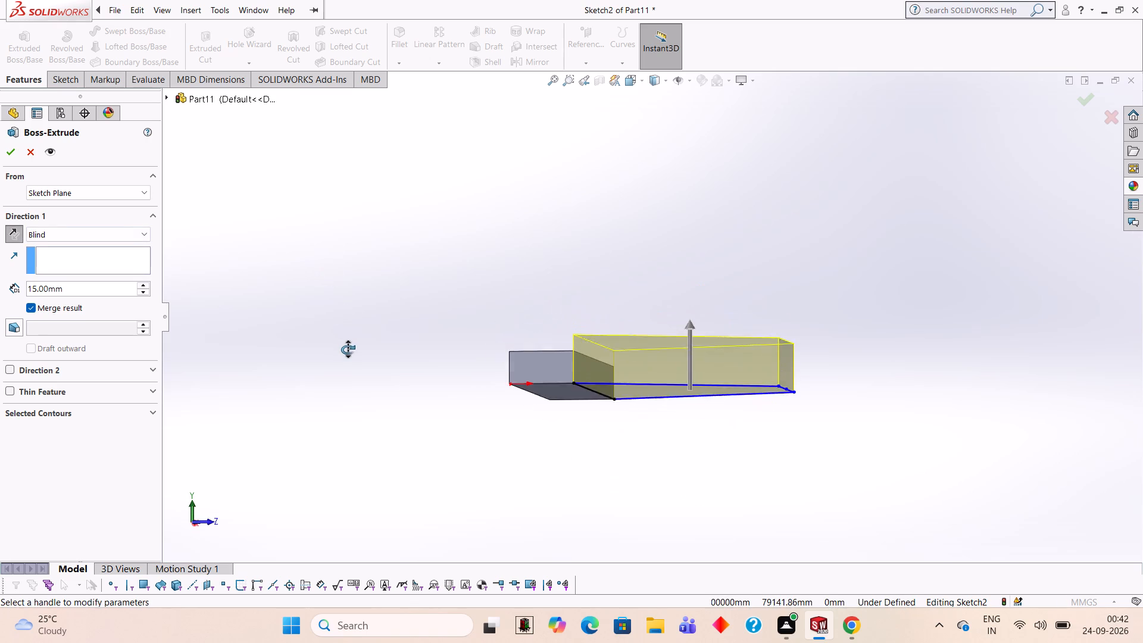
pyautogui.moveTo(348, 349); pyautogui.dragTo(348, 354, button='middle')
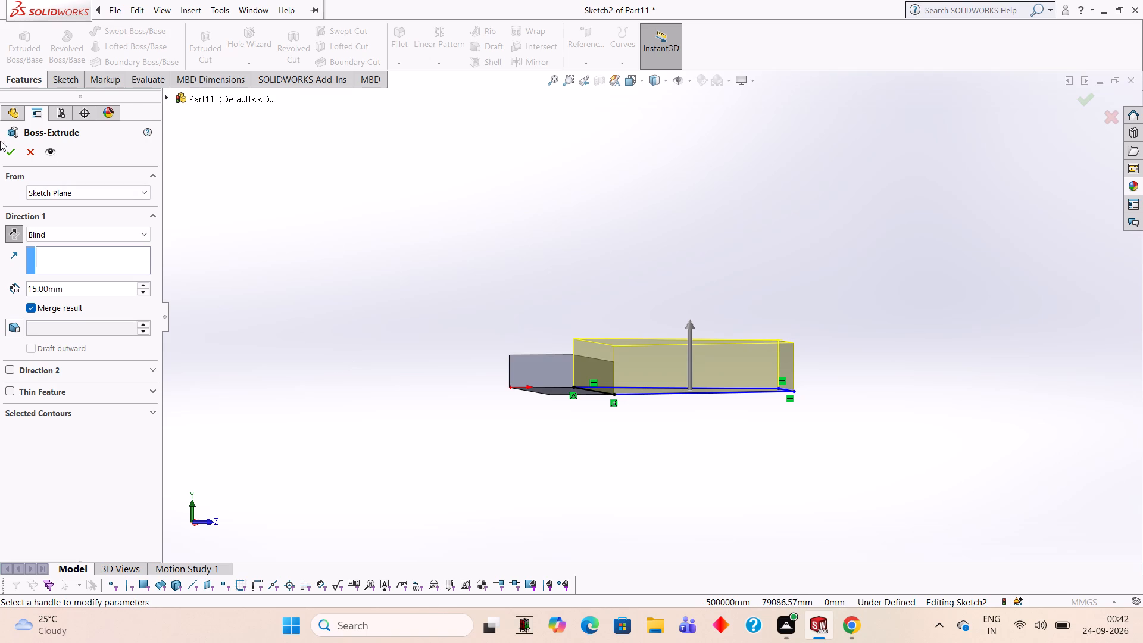
pyautogui.click(16, 160)
pyautogui.click(519, 289)
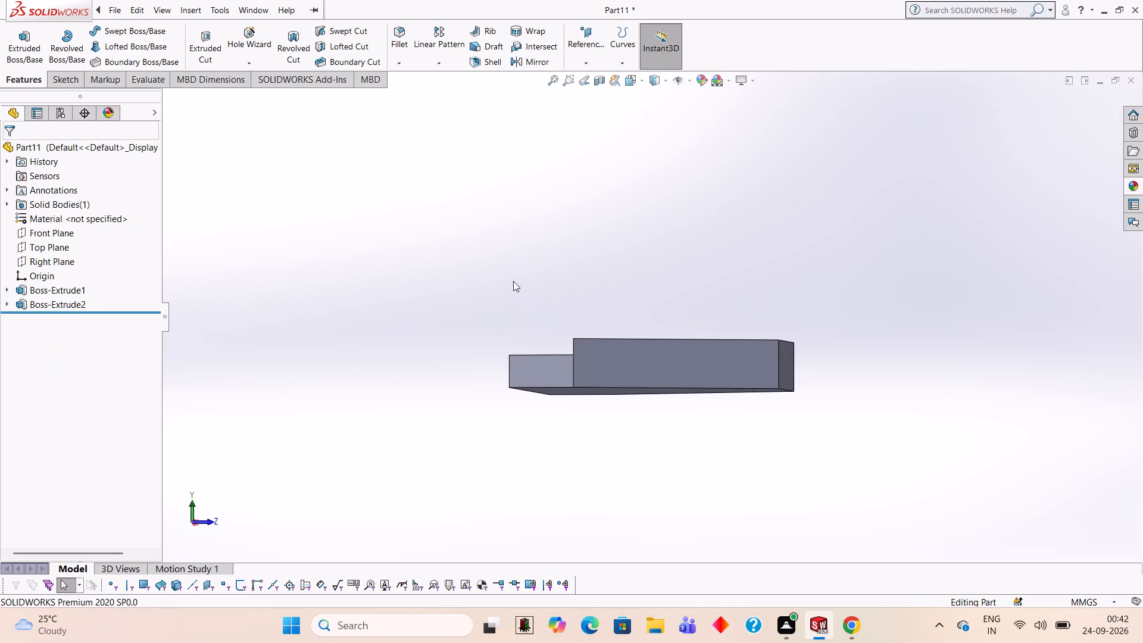
# Open a sketch on the base block's long outer side face, opposite the trapezoid, and view it face-on.
pyautogui.moveTo(513, 281); pyautogui.dragTo(658, 288, button='middle')
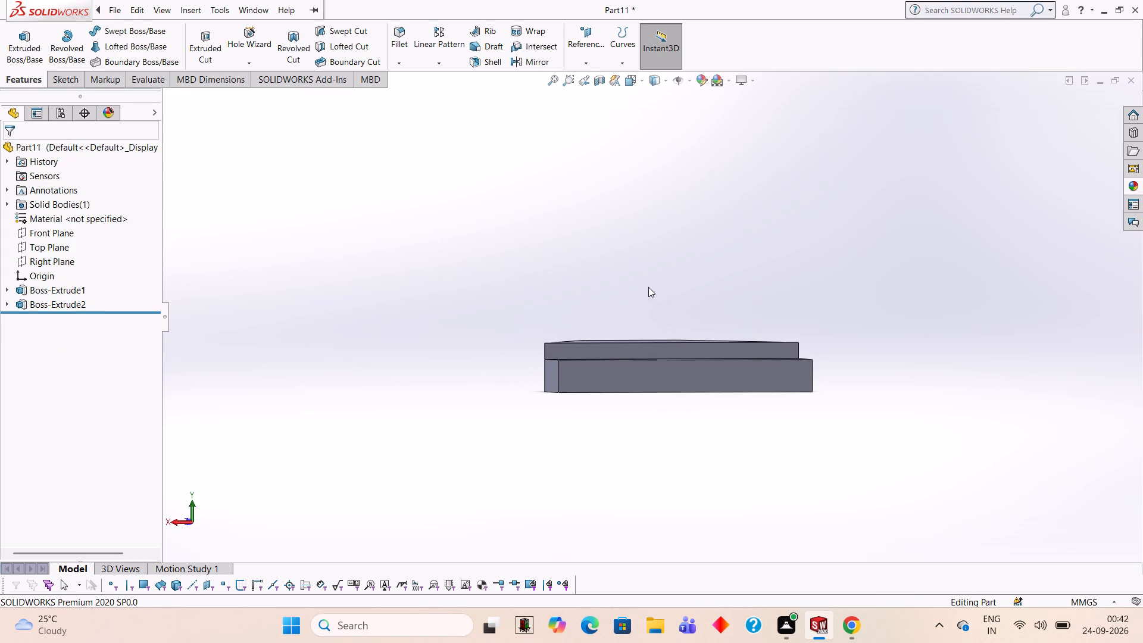
pyautogui.click(637, 387)
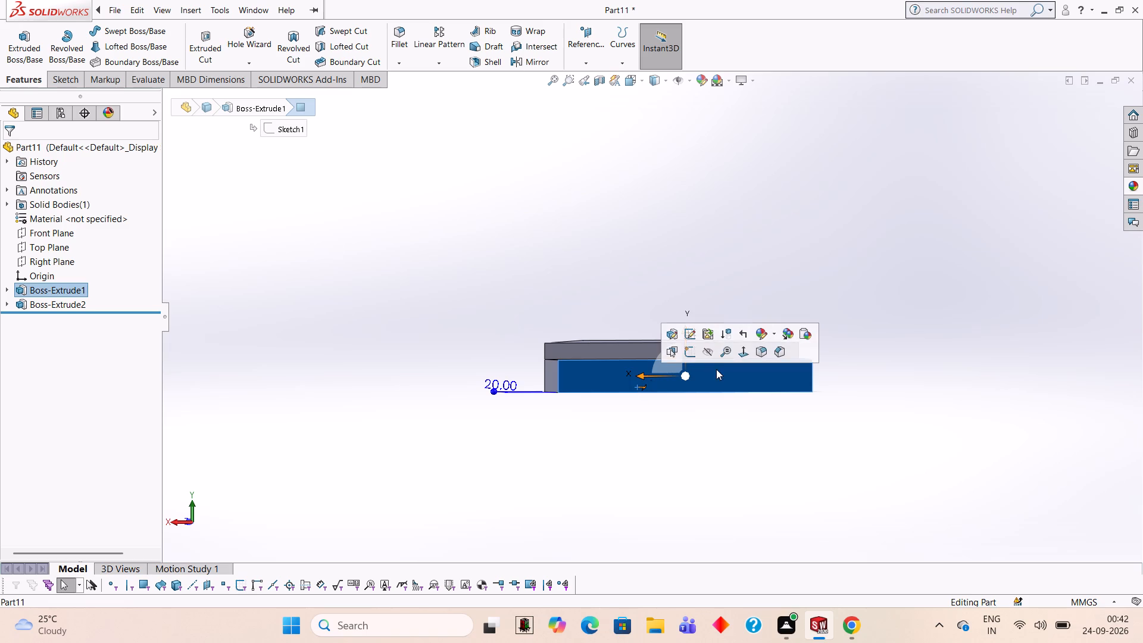
pyautogui.click(691, 354)
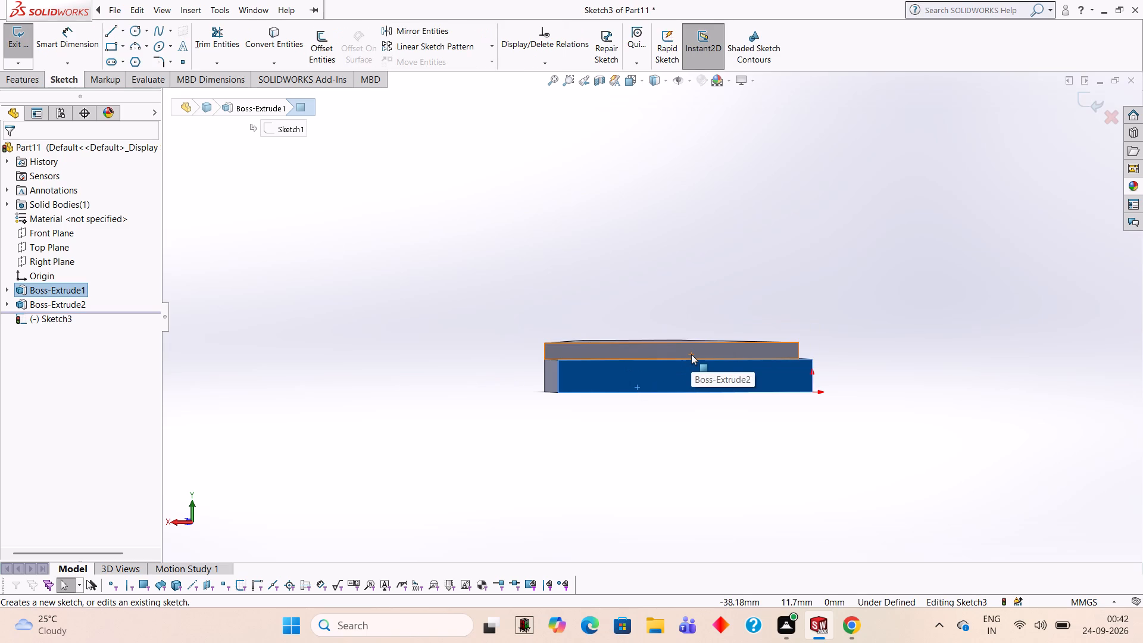
pyautogui.hotkey('ctrl', '8')
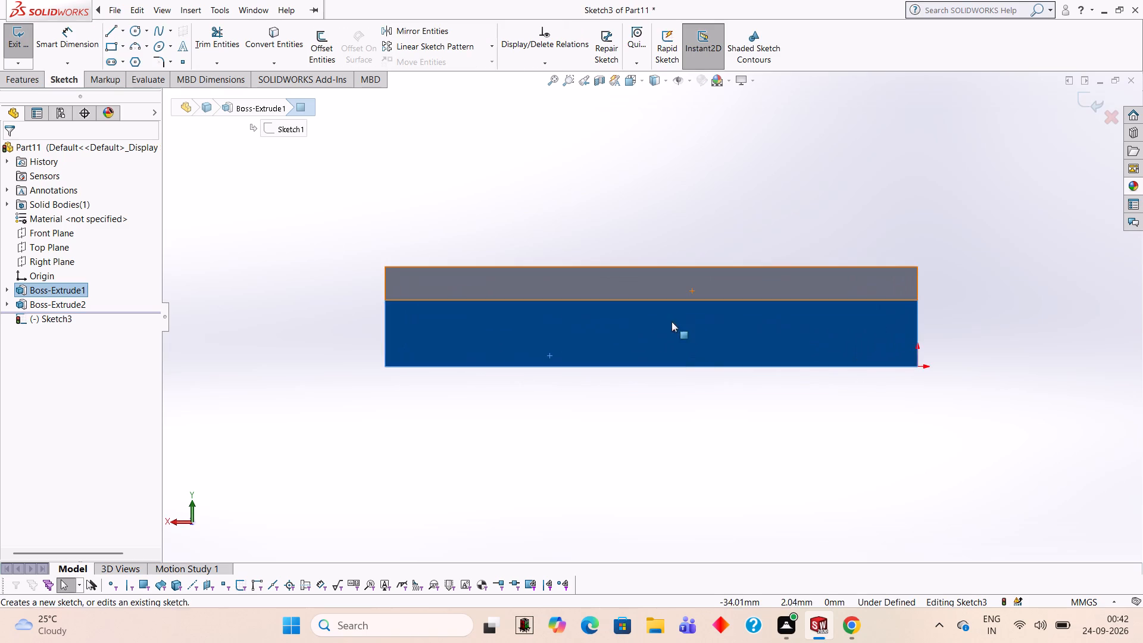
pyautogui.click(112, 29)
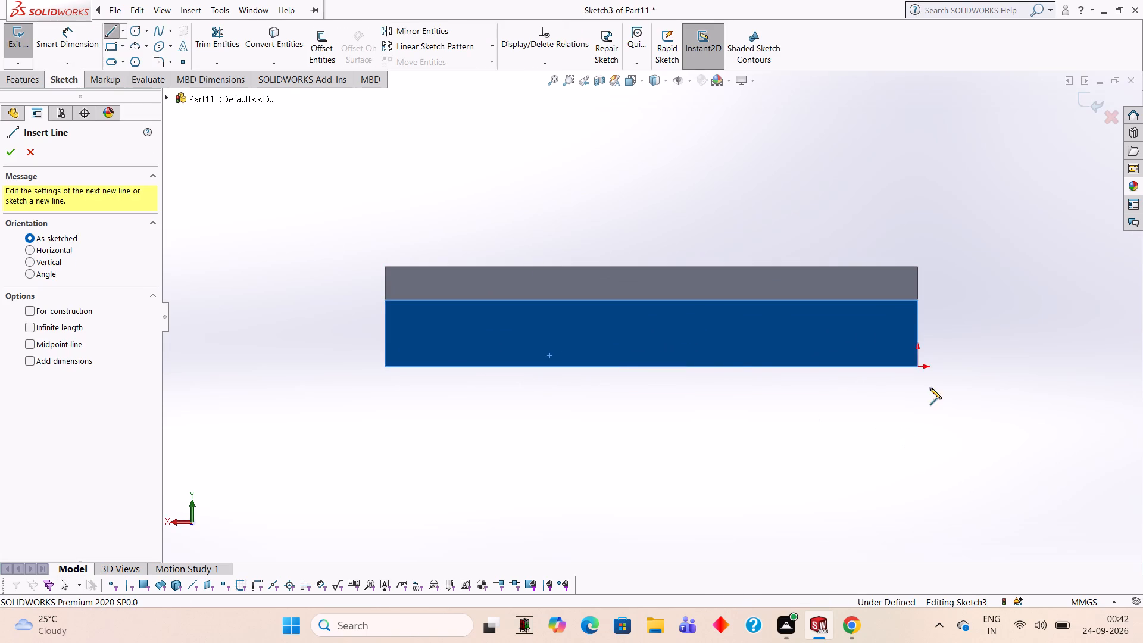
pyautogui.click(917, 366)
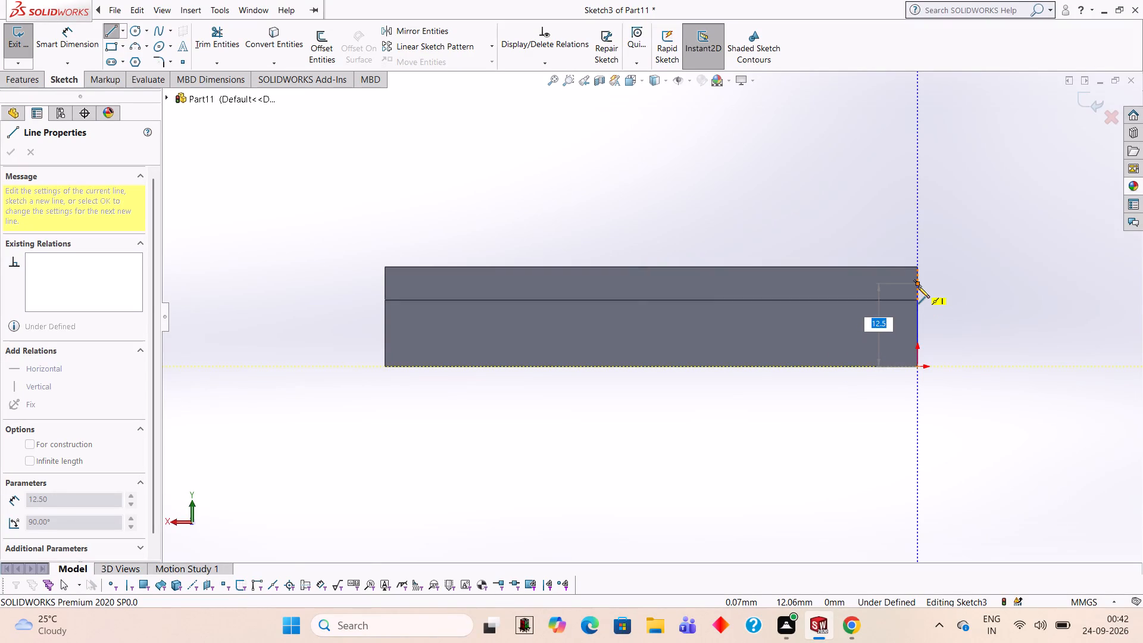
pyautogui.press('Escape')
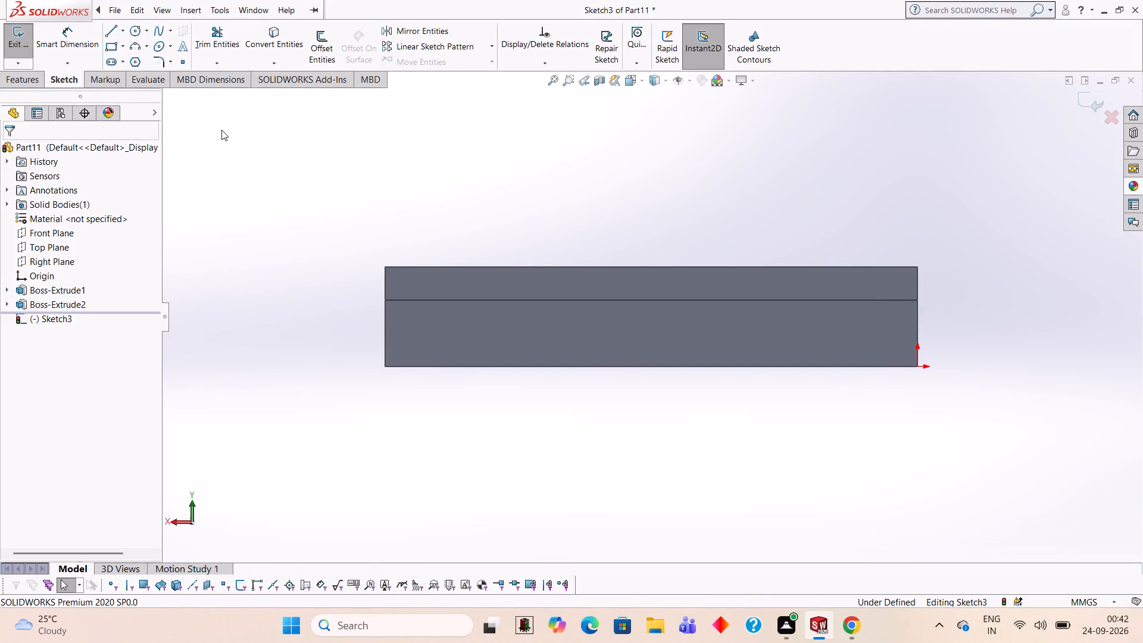
# Sketch a closed 80 x 5 mm rectangle of lines from the block's upper long edge up to the trapezoid's top level.
pyautogui.click(110, 27)
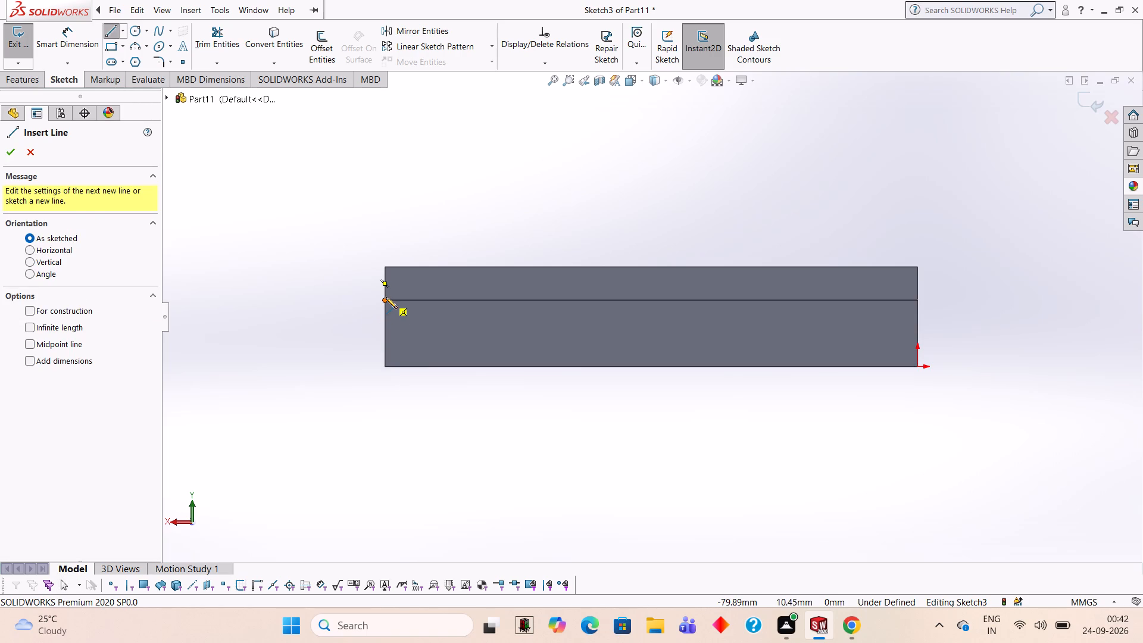
pyautogui.click(383, 301)
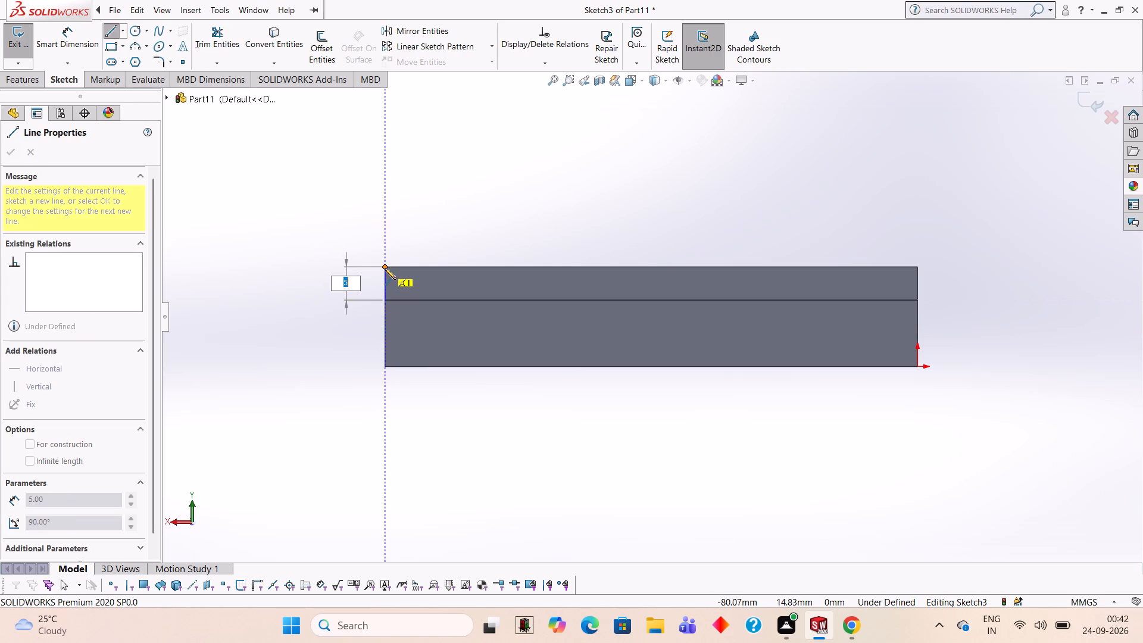
pyautogui.click(385, 264)
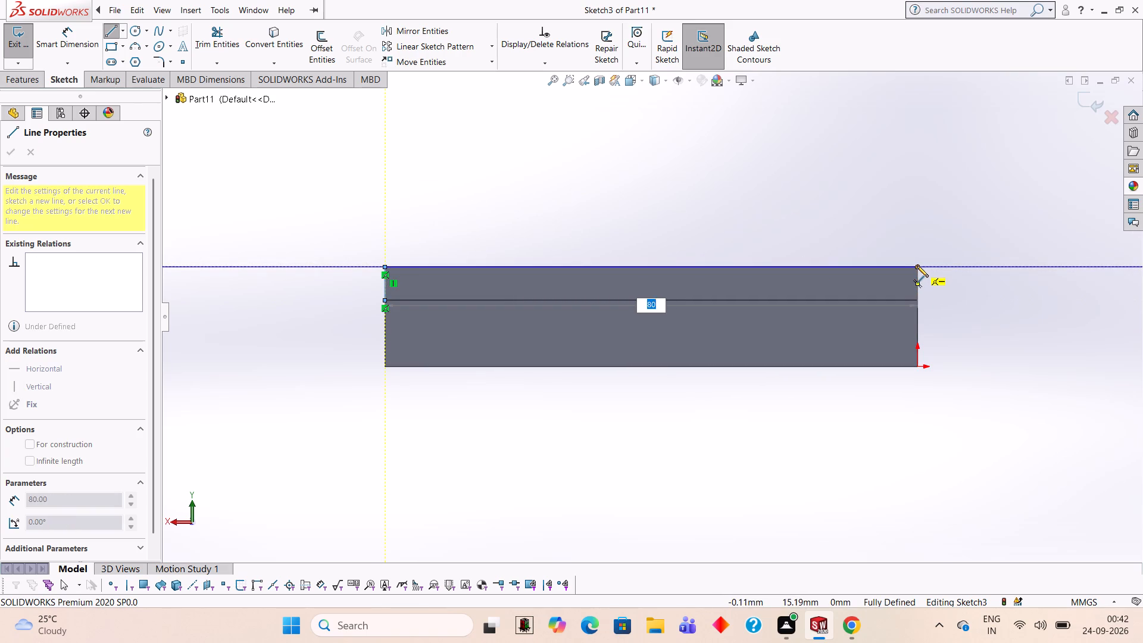
pyautogui.click(917, 266)
pyautogui.click(916, 301)
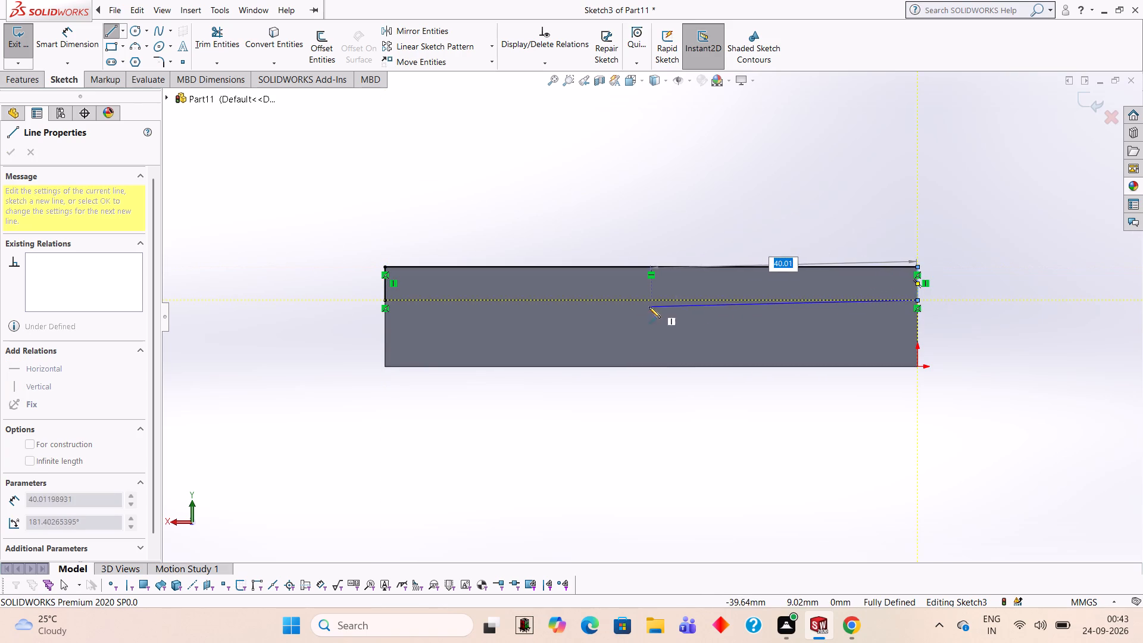
pyautogui.click(383, 301)
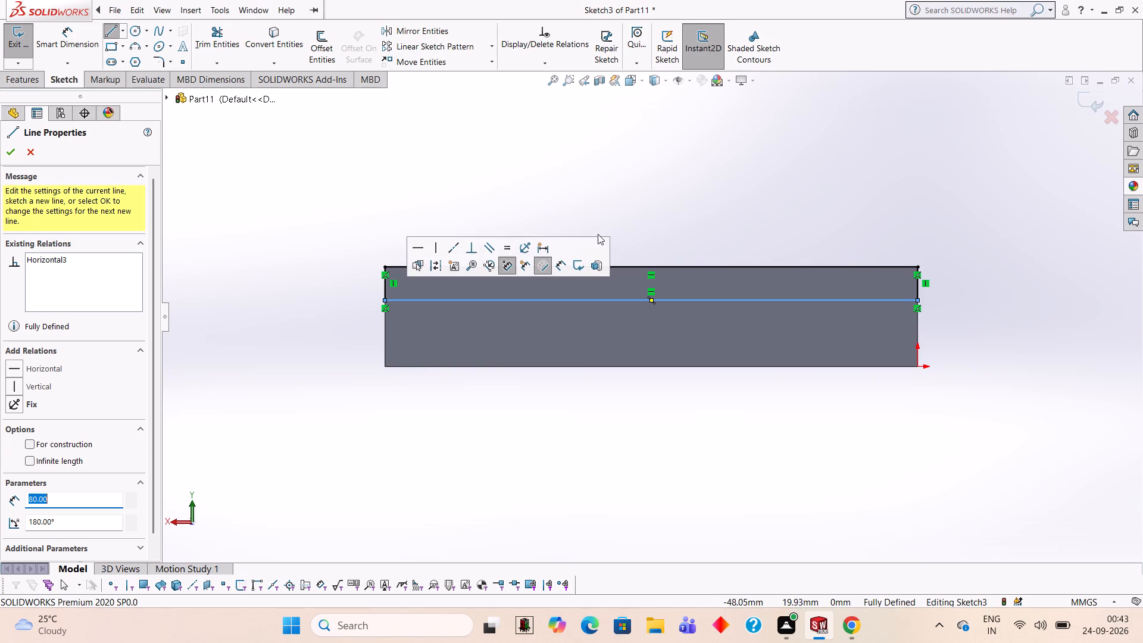
# Extrude the rectangle as a 20 mm blind boss, reversing the direction so it covers the base block up to the trapezoid.
pyautogui.moveTo(724, 198); pyautogui.dragTo(747, 258, button='middle')
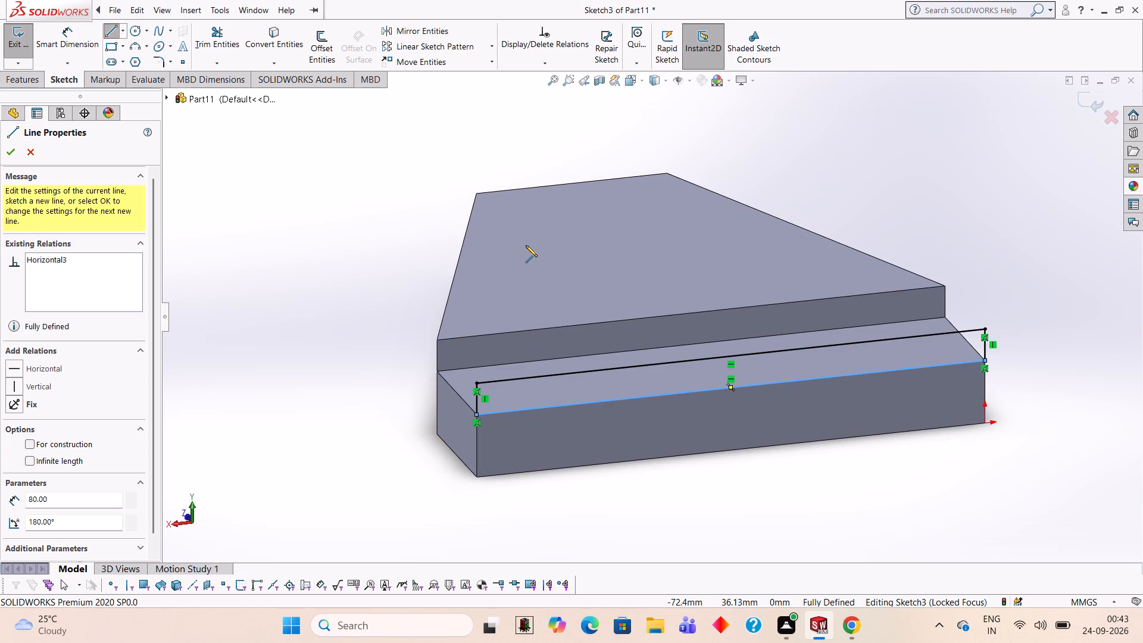
pyautogui.click(38, 74)
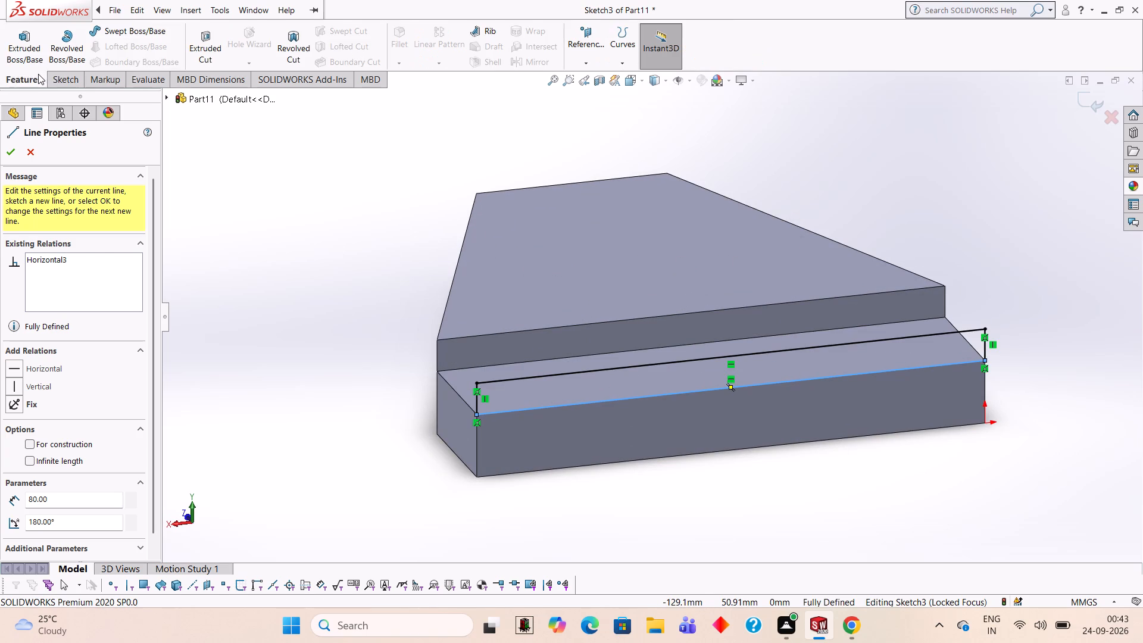
pyautogui.click(40, 53)
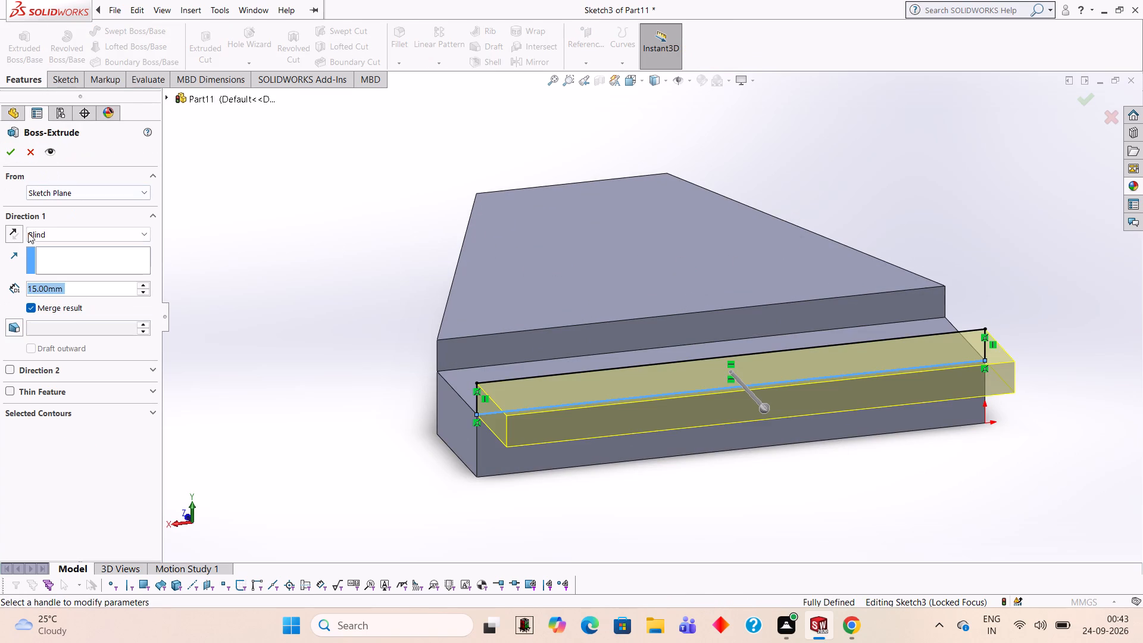
pyautogui.click(15, 226)
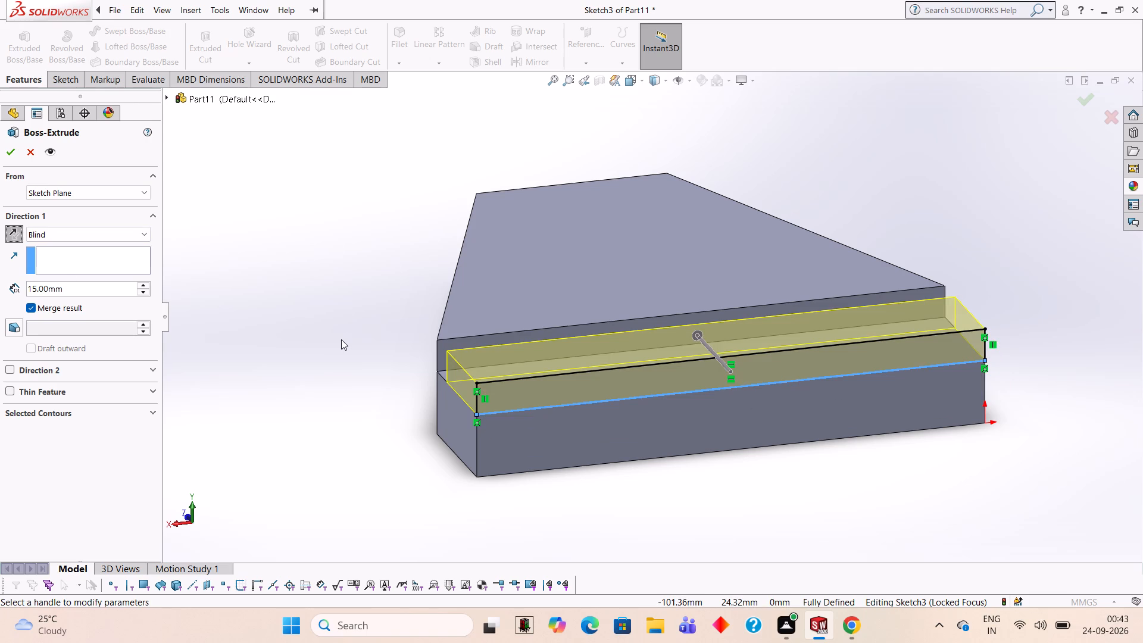
pyautogui.moveTo(340, 339); pyautogui.dragTo(370, 343, button='middle')
pyautogui.moveTo(380, 337); pyautogui.dragTo(404, 341, button='middle')
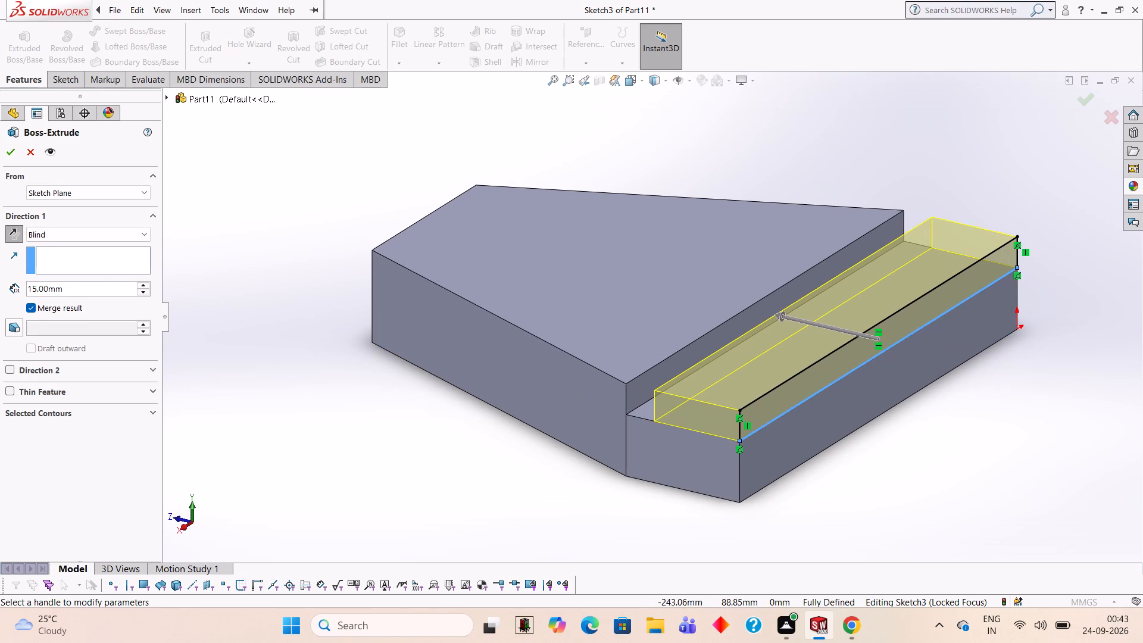
pyautogui.click(67, 289)
pyautogui.press('BackSpace')
pyautogui.press('BackSpace')
pyautogui.press('BackSpace')
pyautogui.press('BackSpace')
pyautogui.press('BackSpace')
pyautogui.press('BackSpace')
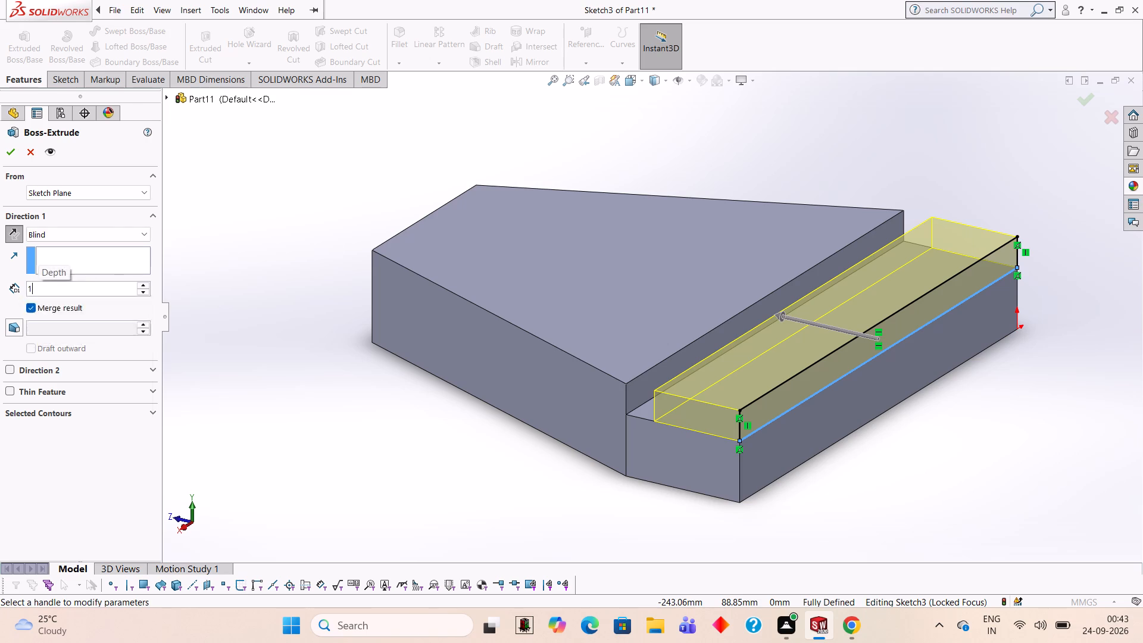
pyautogui.press('BackSpace')
pyautogui.write('20')
pyautogui.press('Return')
pyautogui.click(3, 146)
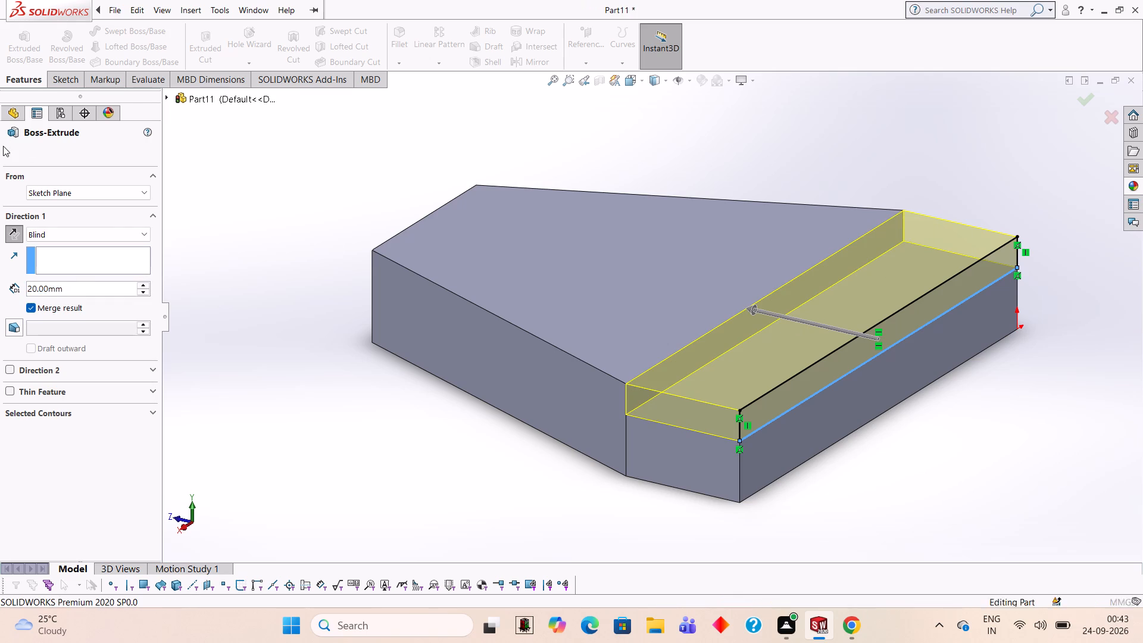
# Examine the solid's underside, side faces and top face from several angles.
pyautogui.click(184, 217)
pyautogui.moveTo(184, 217); pyautogui.dragTo(315, 210, button='middle')
pyautogui.moveTo(322, 319); pyautogui.dragTo(346, 251, button='middle')
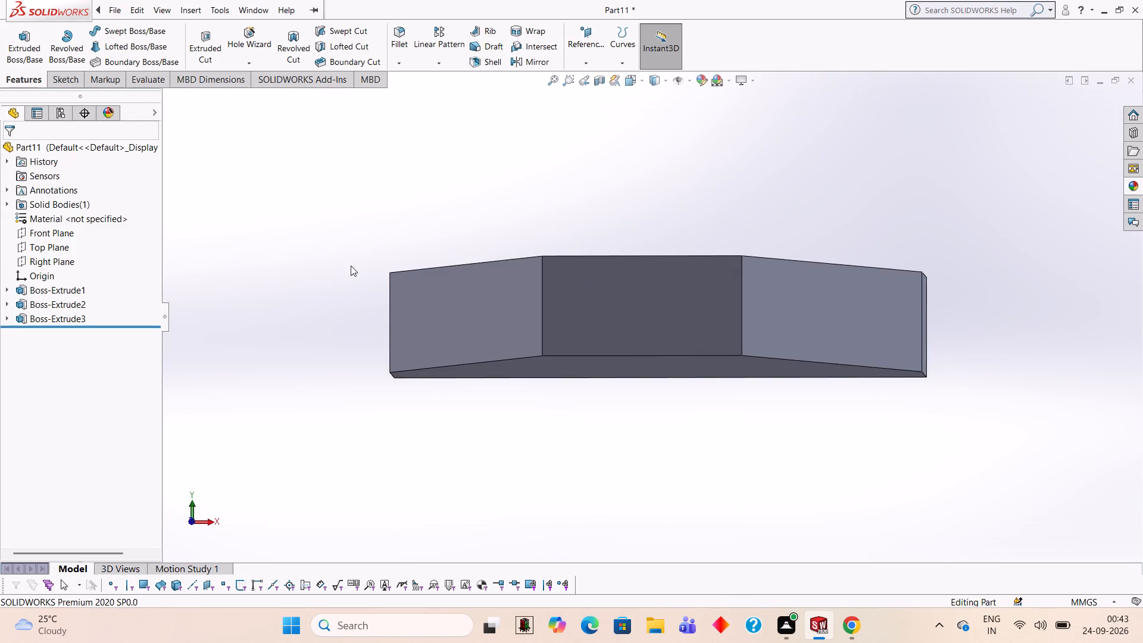
pyautogui.moveTo(343, 407); pyautogui.dragTo(353, 260, button='middle')
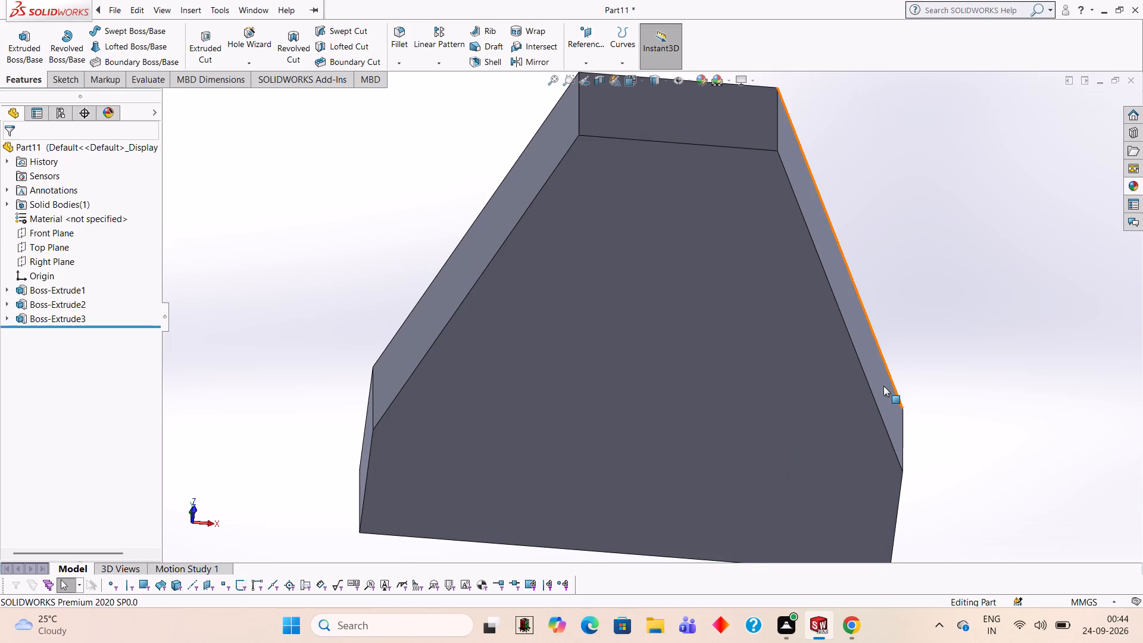
pyautogui.moveTo(948, 434); pyautogui.dragTo(927, 273, button='middle')
pyautogui.scroll(3, 926, 274)
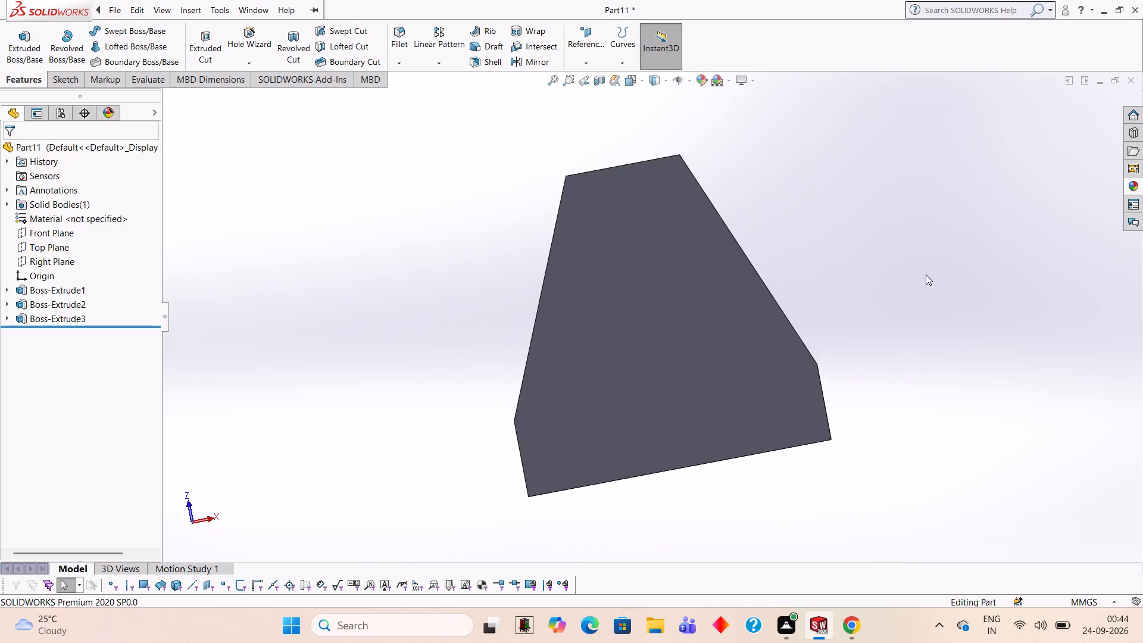
pyautogui.moveTo(917, 291); pyautogui.dragTo(925, 313, button='middle')
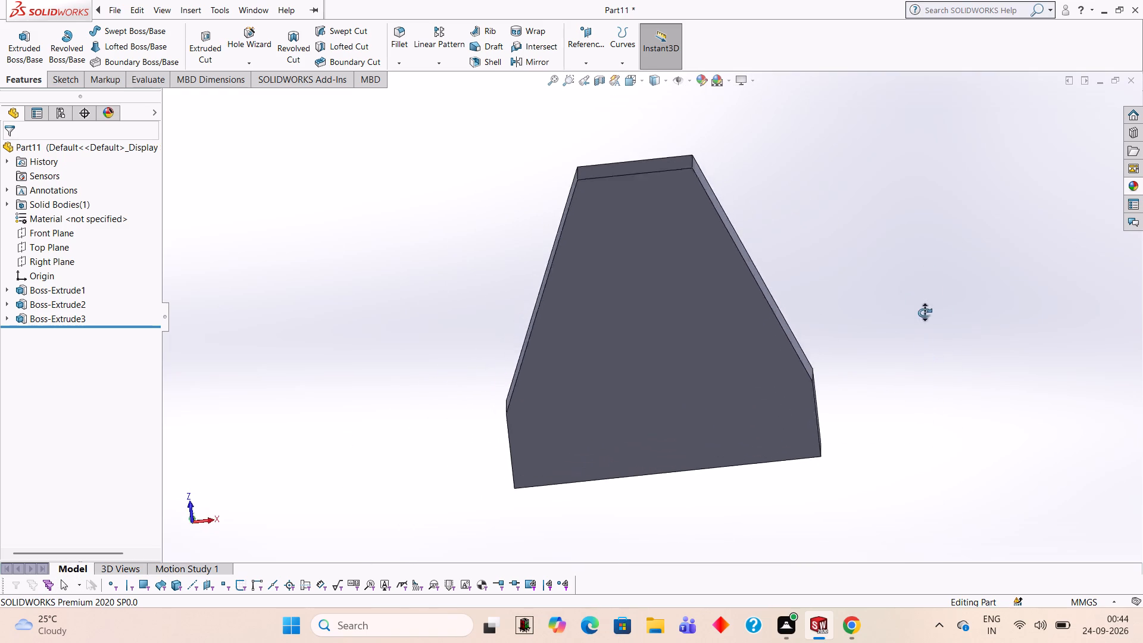
pyautogui.moveTo(925, 313); pyautogui.dragTo(926, 288, button='middle')
pyautogui.scroll(-1, 854, 261)
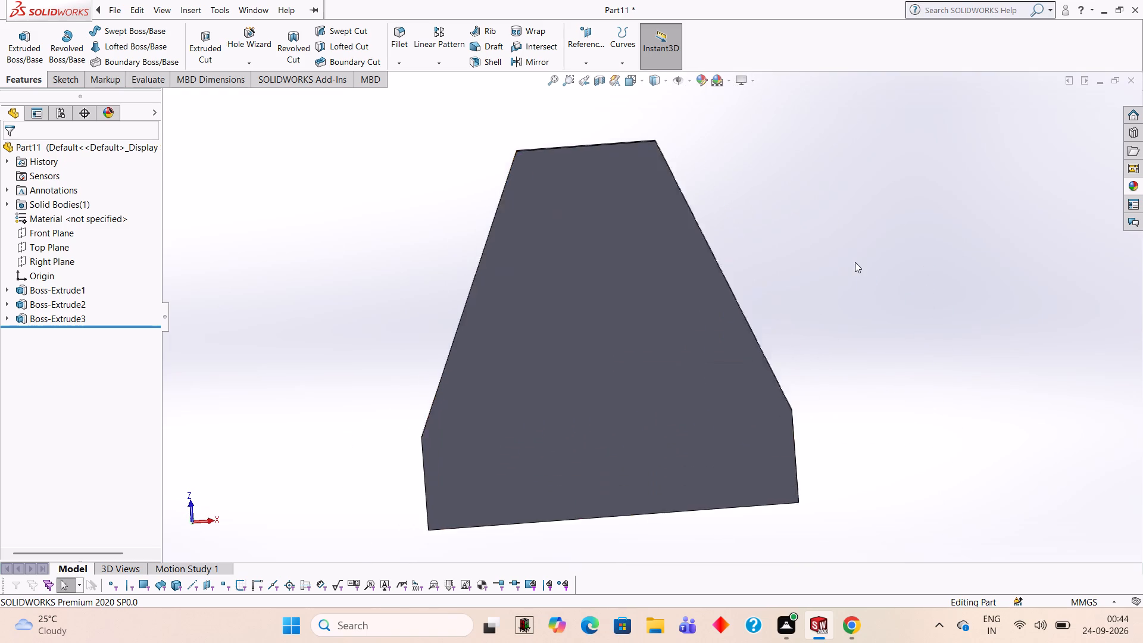
pyautogui.moveTo(859, 267); pyautogui.dragTo(970, 519, button='middle')
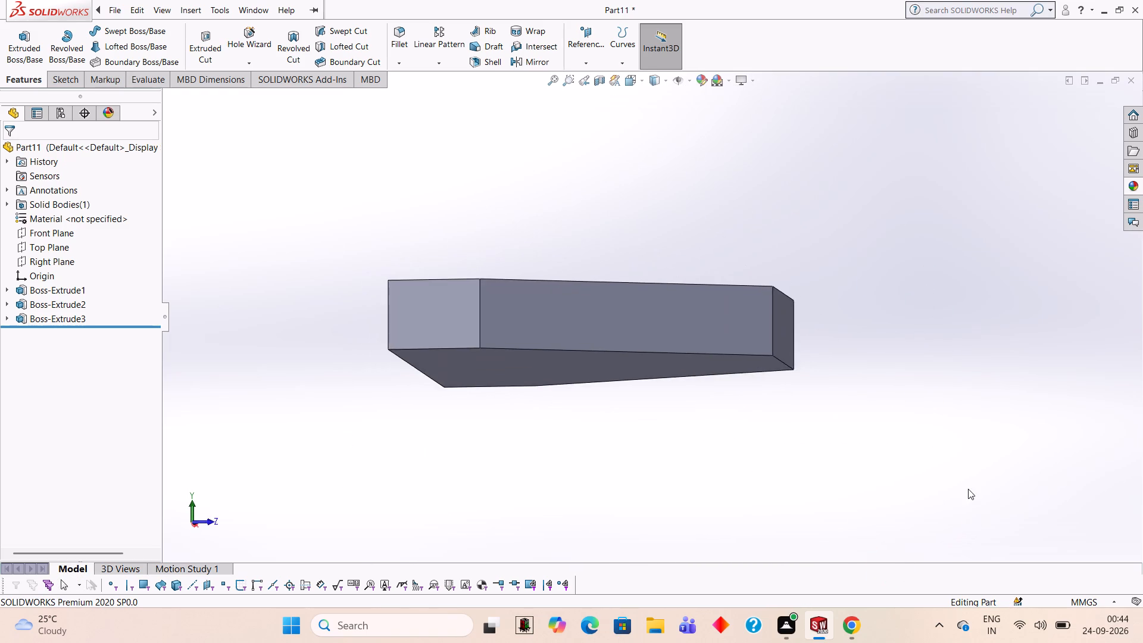
pyautogui.moveTo(863, 319); pyautogui.dragTo(1000, 502, button='middle')
pyautogui.moveTo(916, 292); pyautogui.dragTo(892, 502, button='middle')
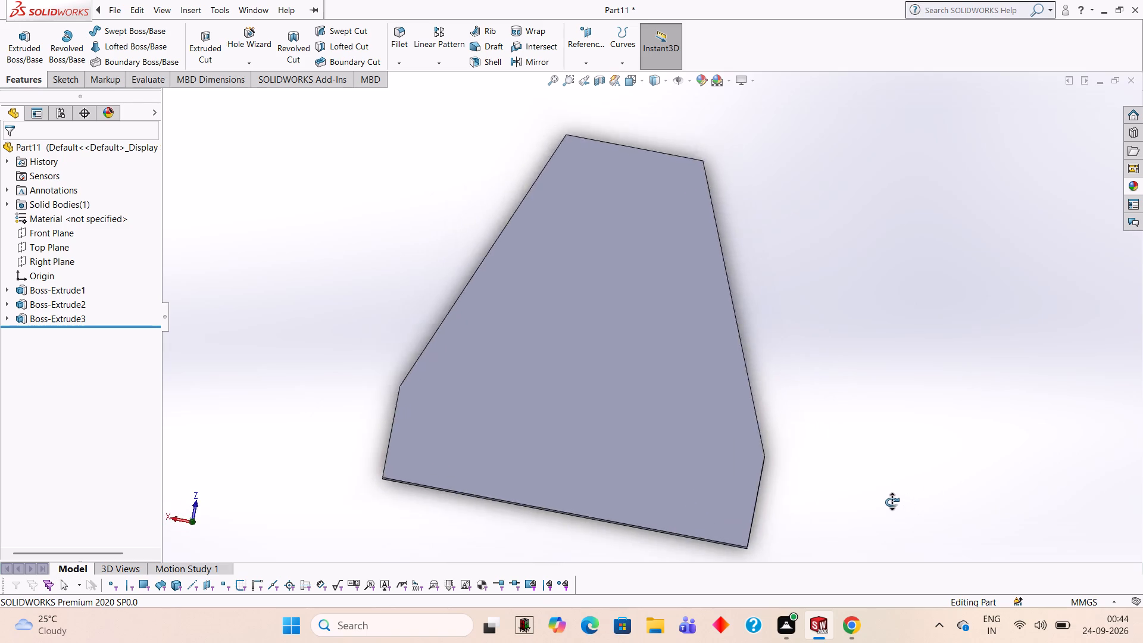
pyautogui.moveTo(892, 502); pyautogui.dragTo(800, 276, button='middle')
pyautogui.moveTo(777, 442); pyautogui.dragTo(870, 251, button='middle')
pyautogui.moveTo(829, 433); pyautogui.dragTo(819, 283, button='middle')
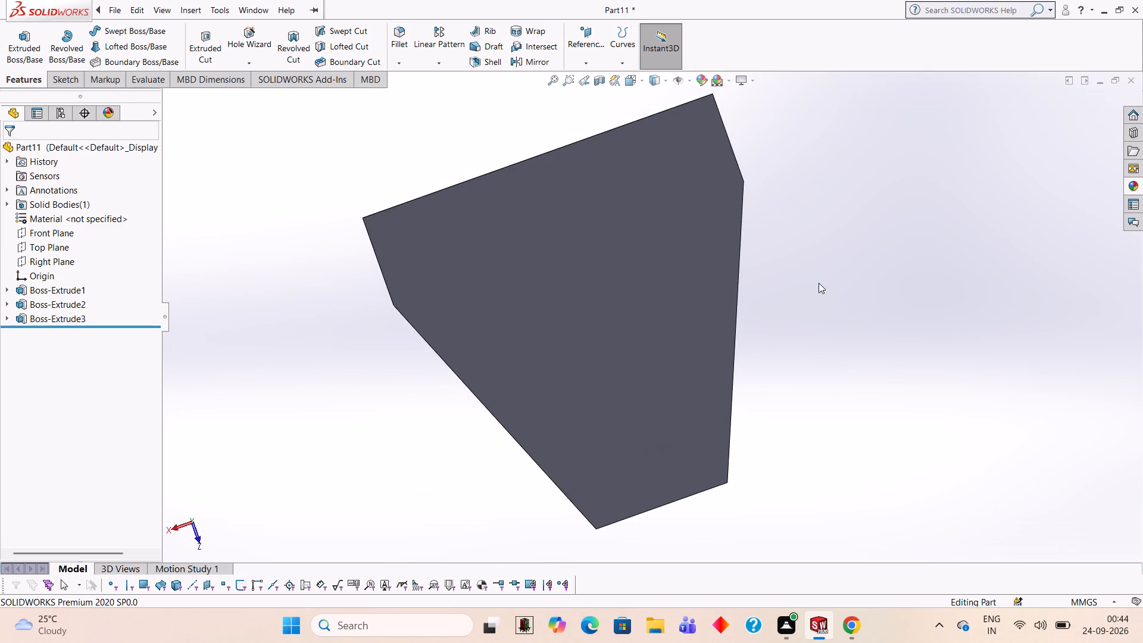
pyautogui.moveTo(819, 283); pyautogui.dragTo(994, 380, button='middle')
pyautogui.scroll(1, 946, 311)
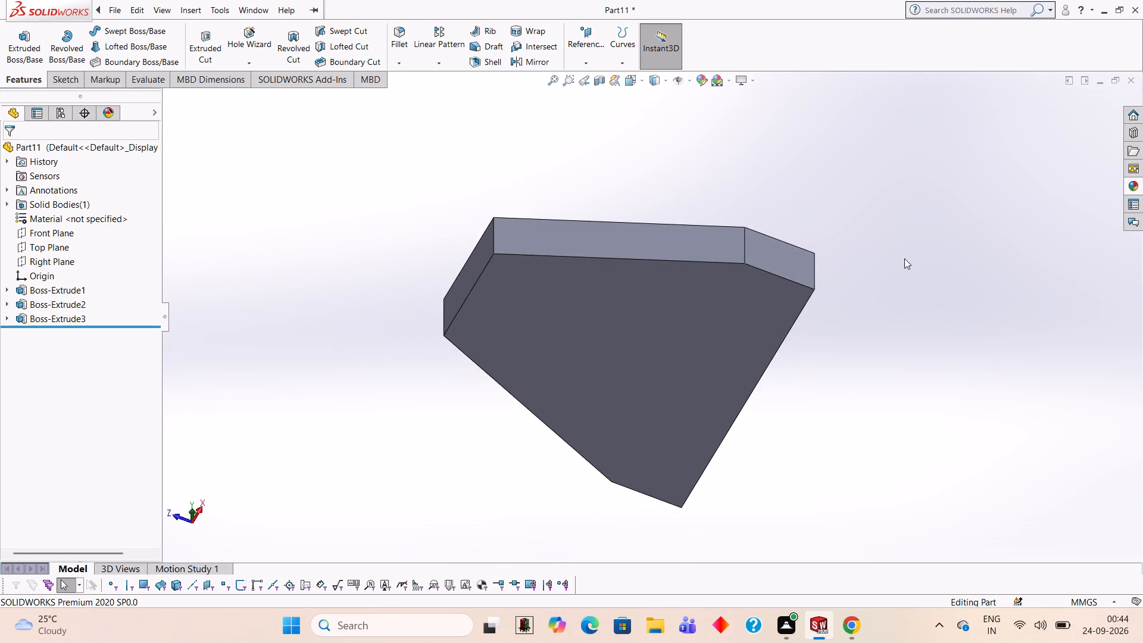
pyautogui.moveTo(883, 234); pyautogui.dragTo(980, 193, button='middle')
pyautogui.moveTo(878, 281); pyautogui.dragTo(864, 191, button='middle')
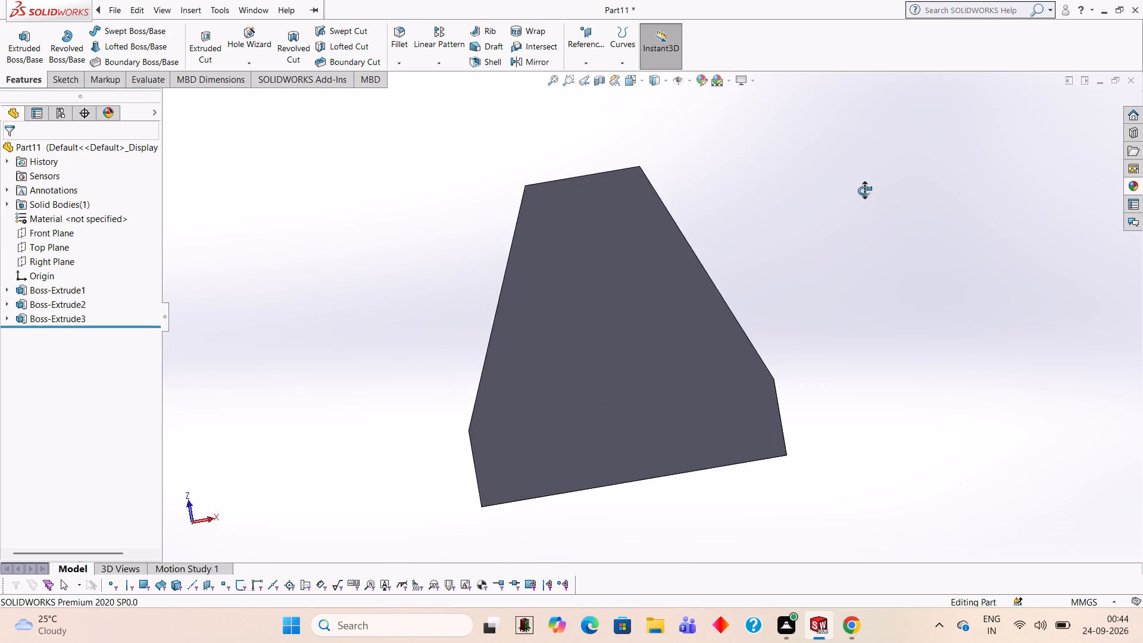
pyautogui.moveTo(864, 191); pyautogui.dragTo(883, 182, button='middle')
pyautogui.moveTo(861, 238); pyautogui.dragTo(857, 206, button='middle')
# Open a sketch on the solid's large flat underside face and view it face-on.
pyautogui.click(682, 354)
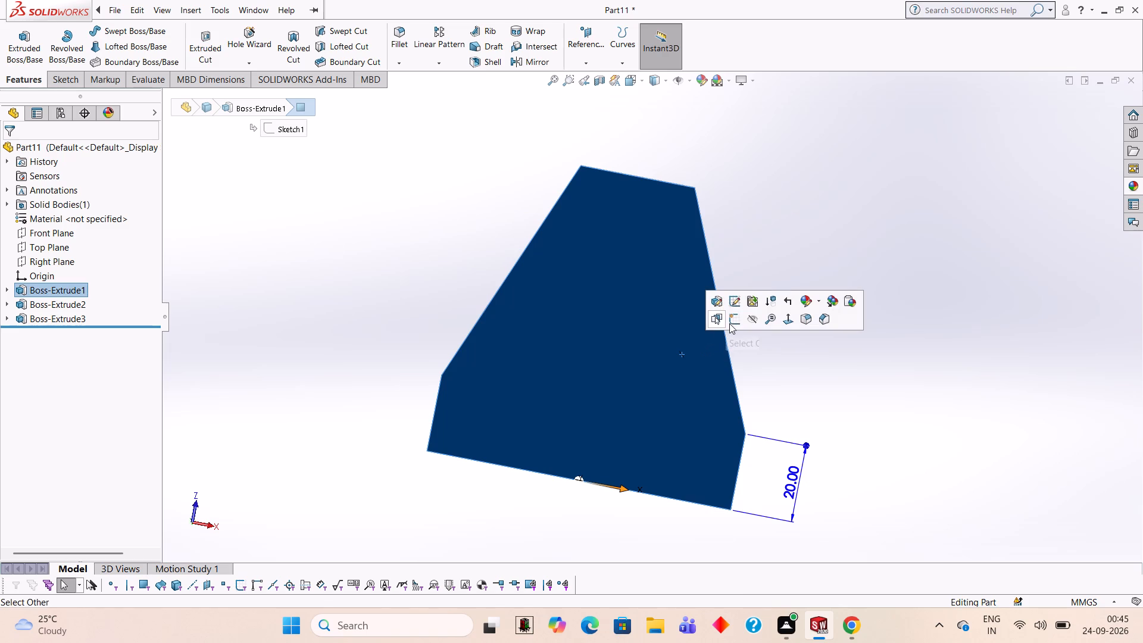
pyautogui.click(729, 323)
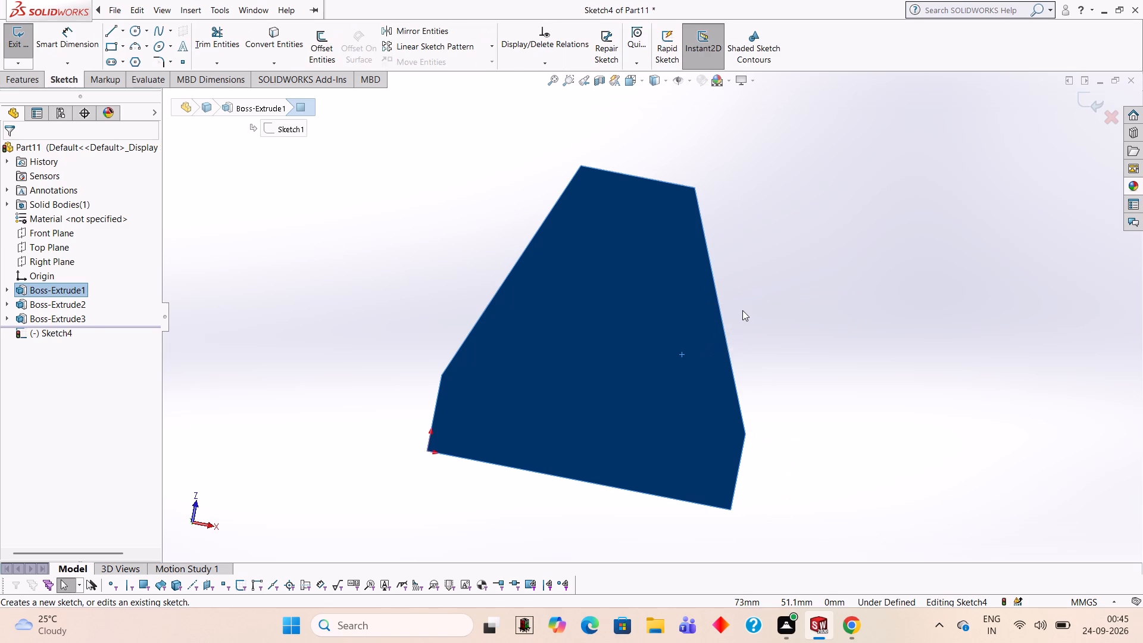
pyautogui.hotkey('ctrl', '8')
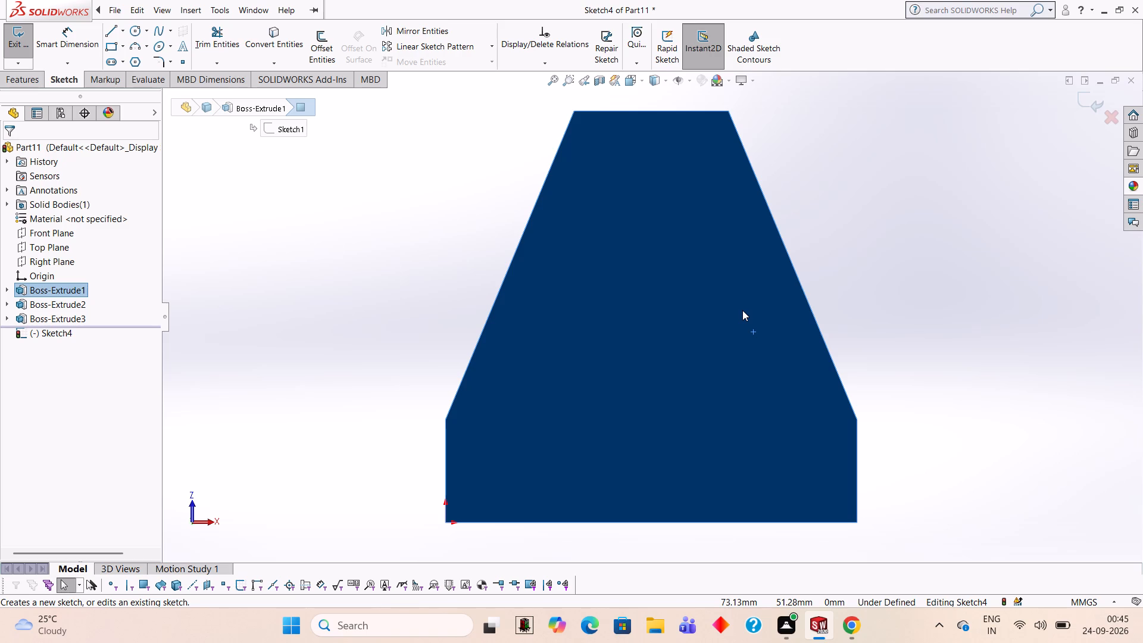
# Sketch a 20 mm line along the underside's long edge from its midpoint away from the origin, plus a 15 mm perpendicular line inward from its end.
pyautogui.click(114, 29)
pyautogui.click(649, 521)
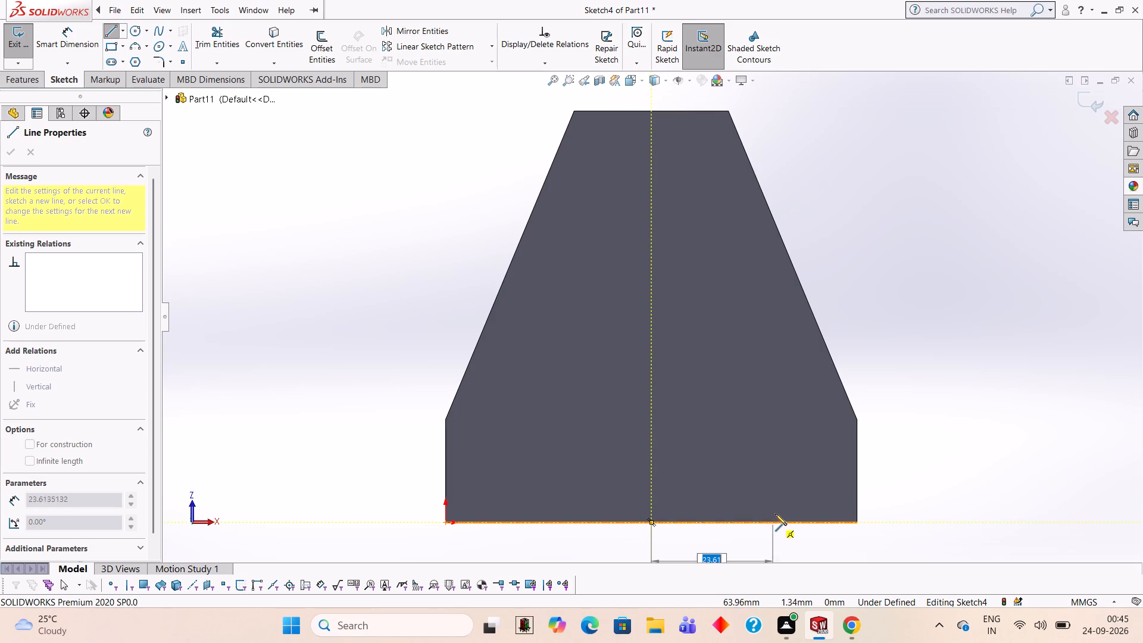
pyautogui.write('20')
pyautogui.press('Return')
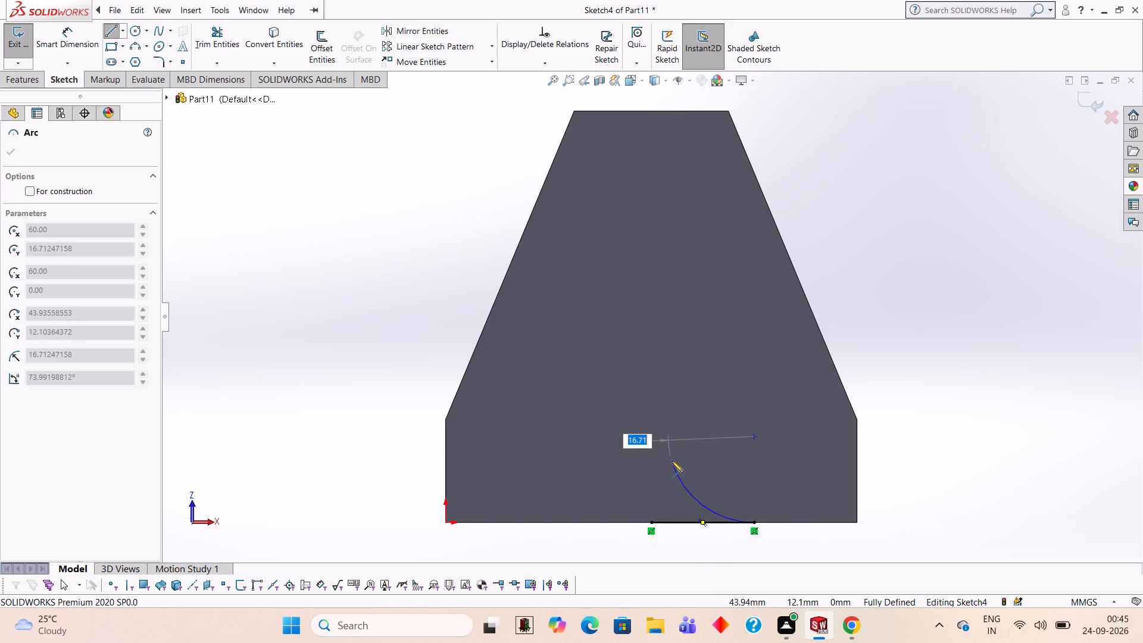
pyautogui.press('Escape')
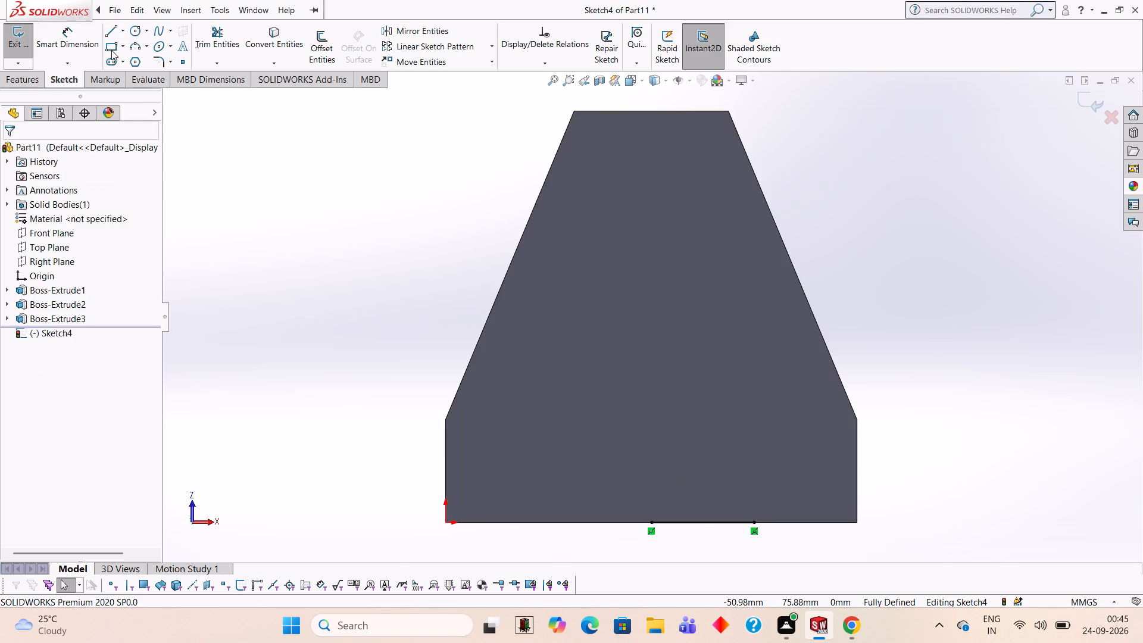
pyautogui.click(107, 36)
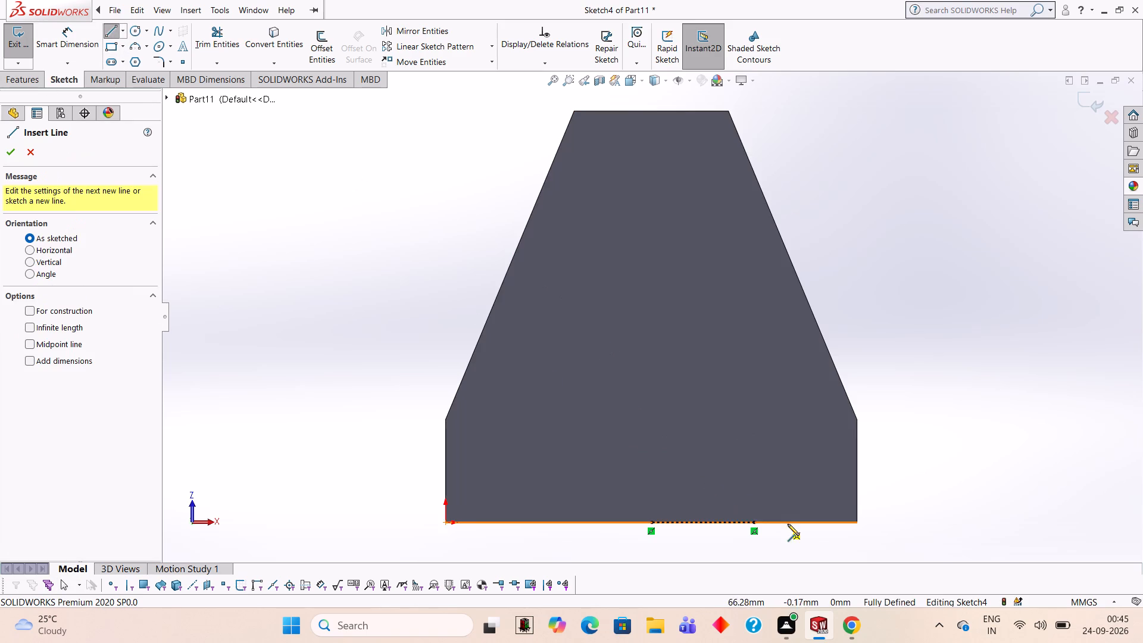
pyautogui.click(754, 521)
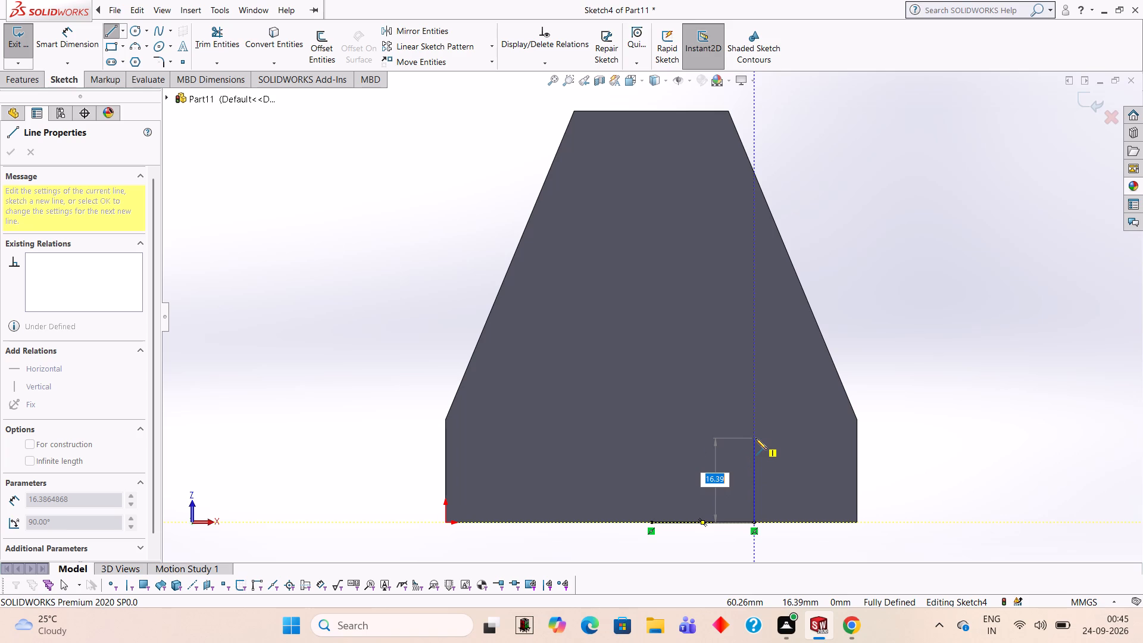
pyautogui.write('15')
pyautogui.press('Return')
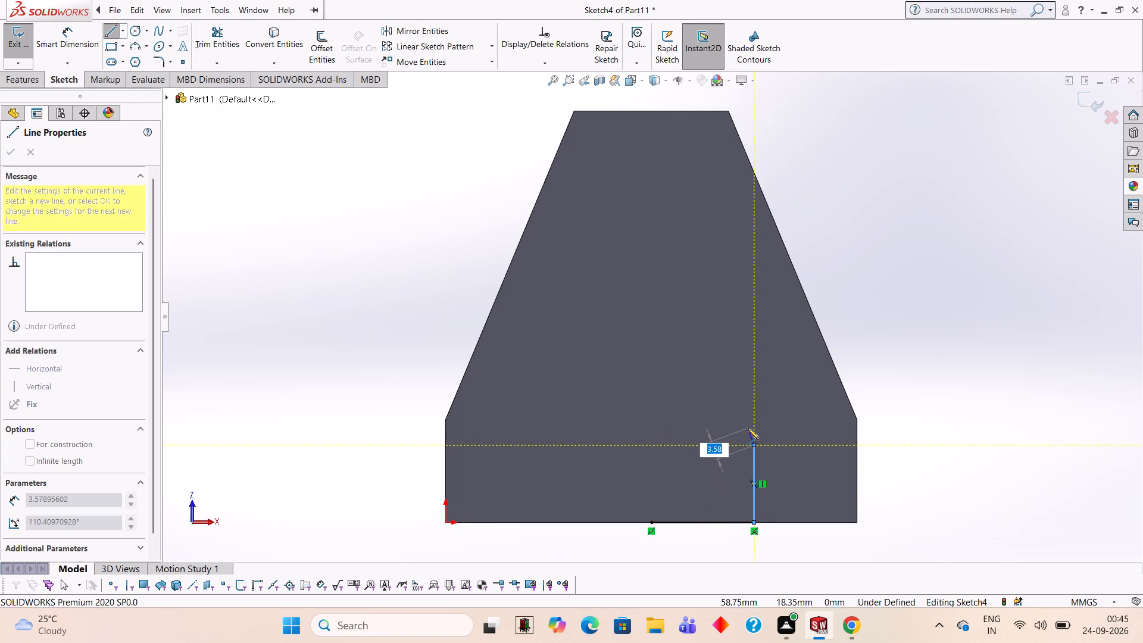
pyautogui.press('Escape')
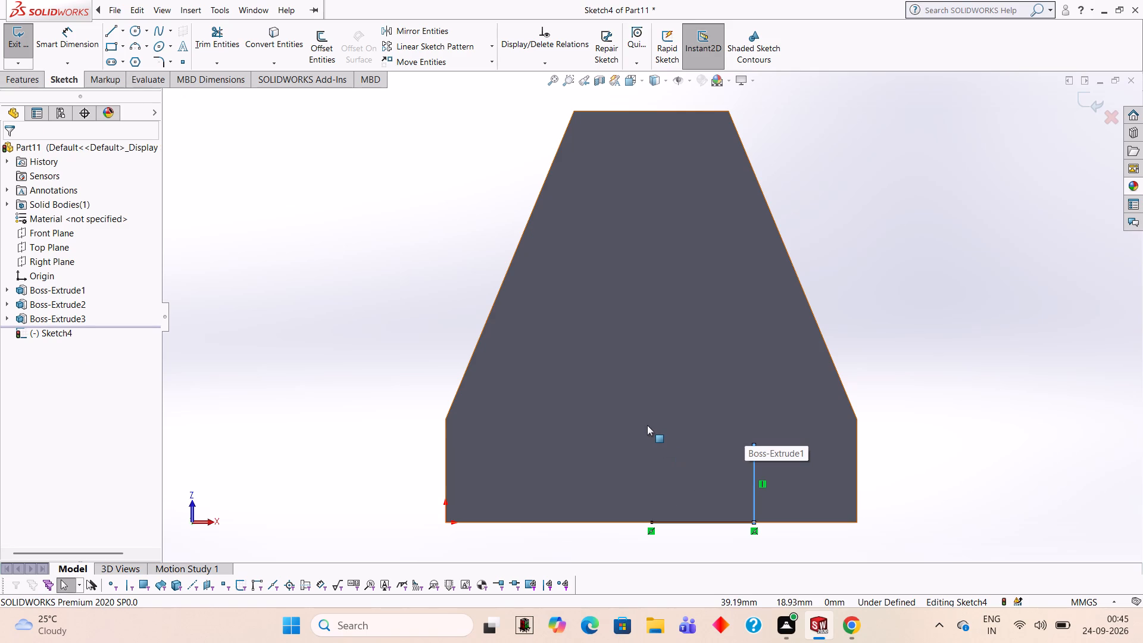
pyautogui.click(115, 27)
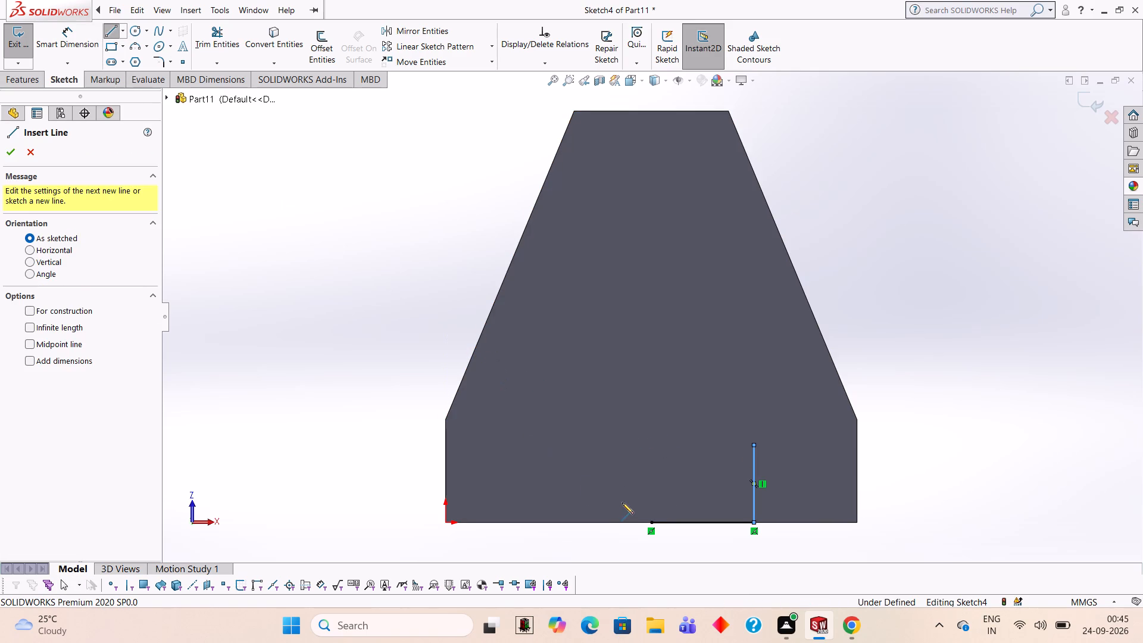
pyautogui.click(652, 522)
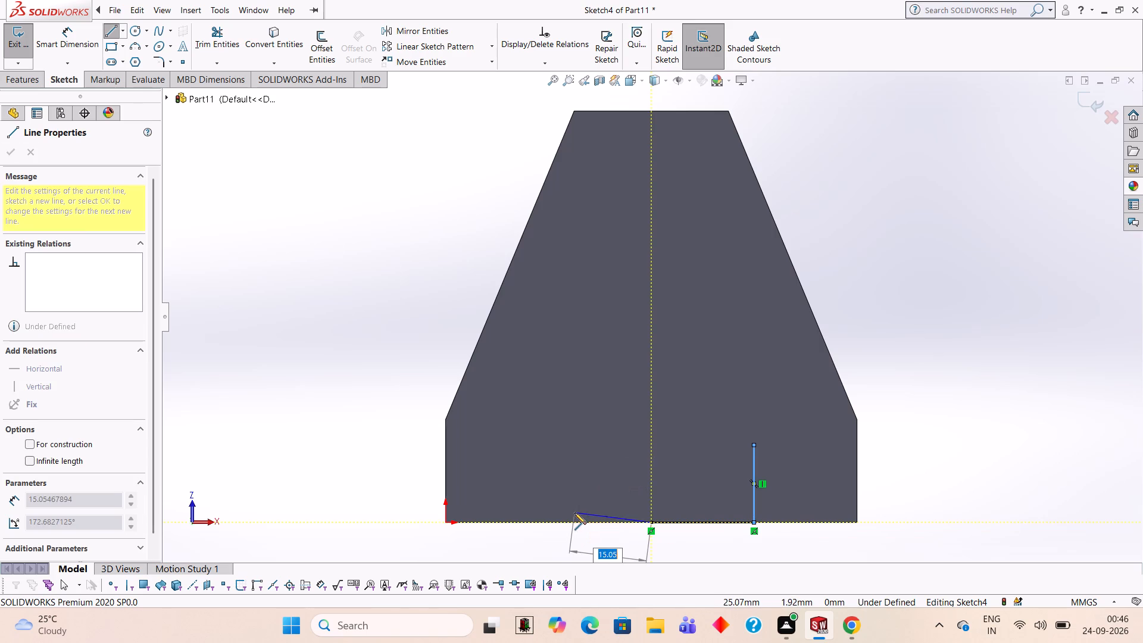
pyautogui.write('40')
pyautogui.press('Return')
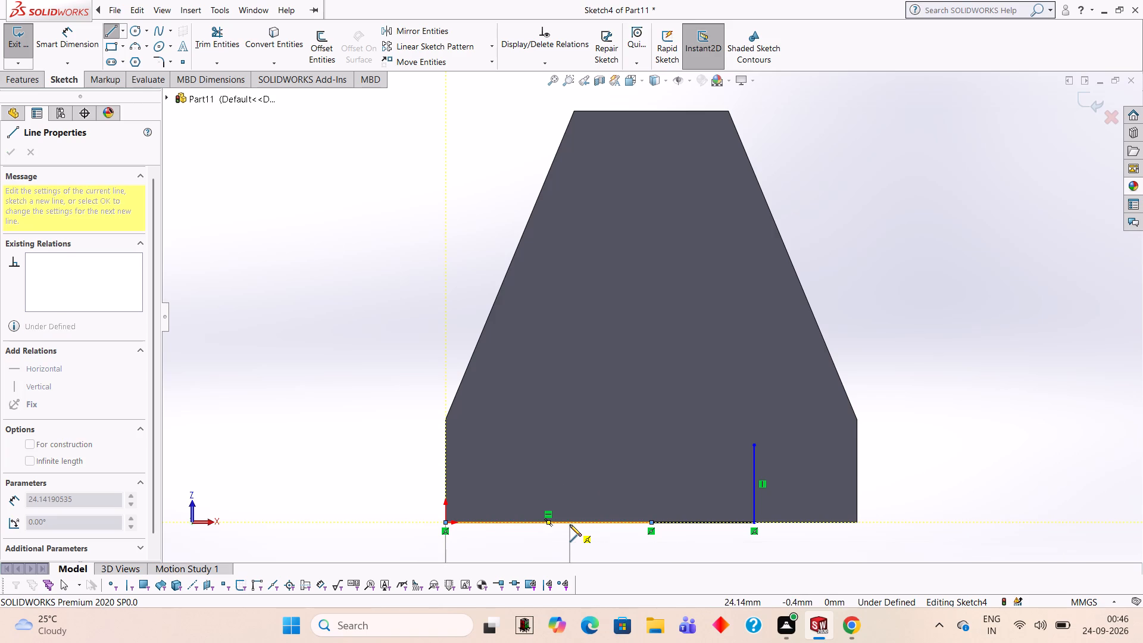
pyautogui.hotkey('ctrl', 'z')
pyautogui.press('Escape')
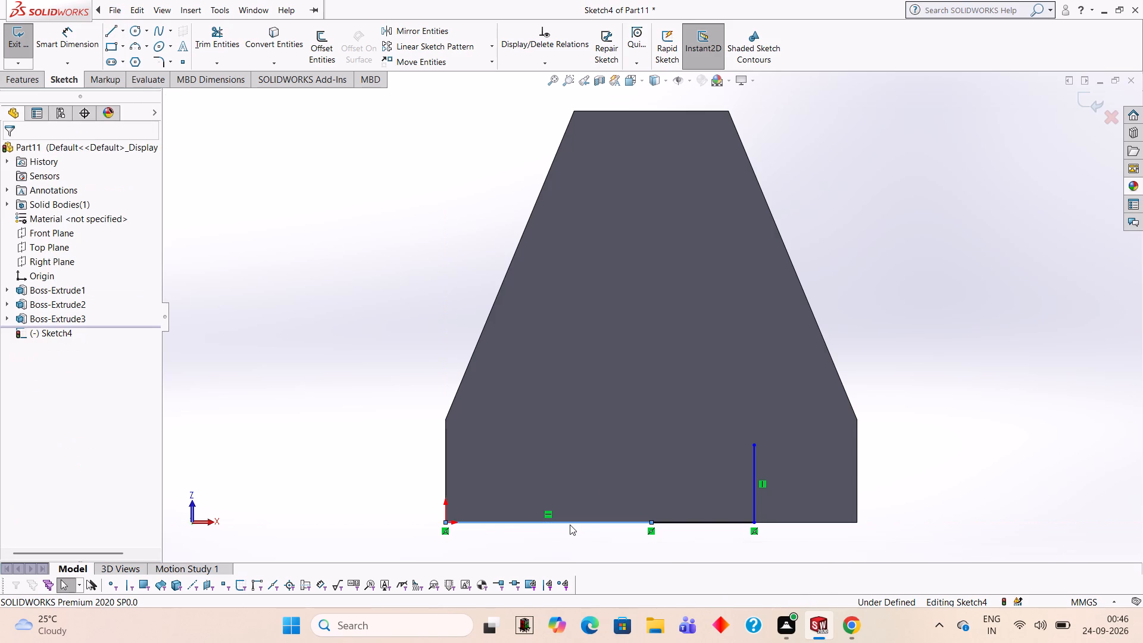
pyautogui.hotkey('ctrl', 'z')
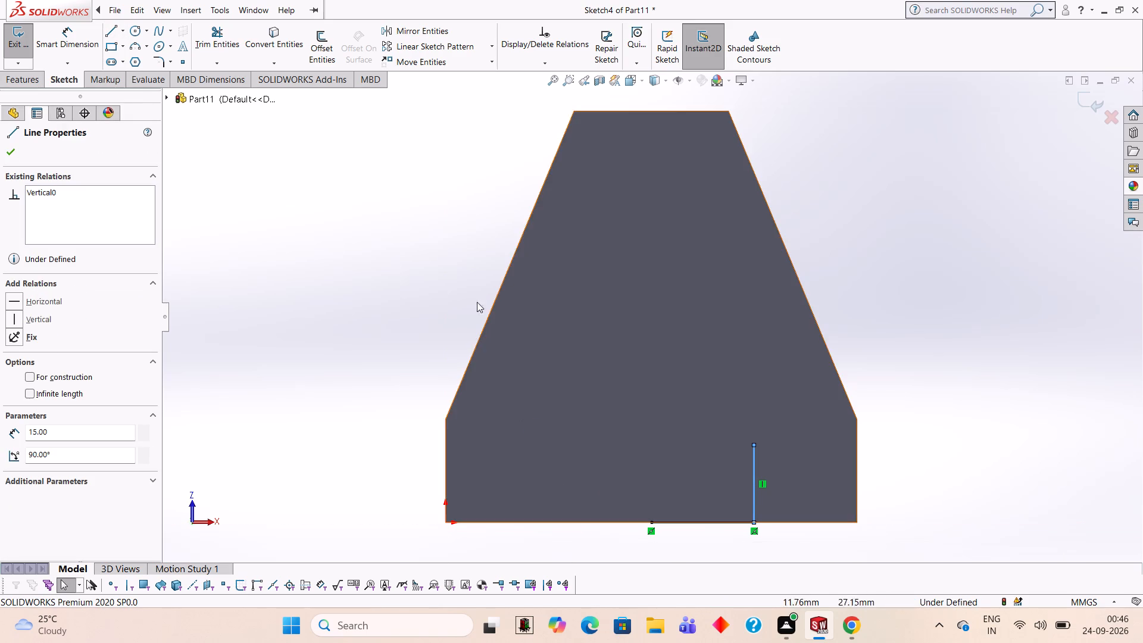
# Sketch a 20 mm line from the edge midpoint toward the origin, continued by a 15 mm perpendicular line into the face.
pyautogui.click(110, 29)
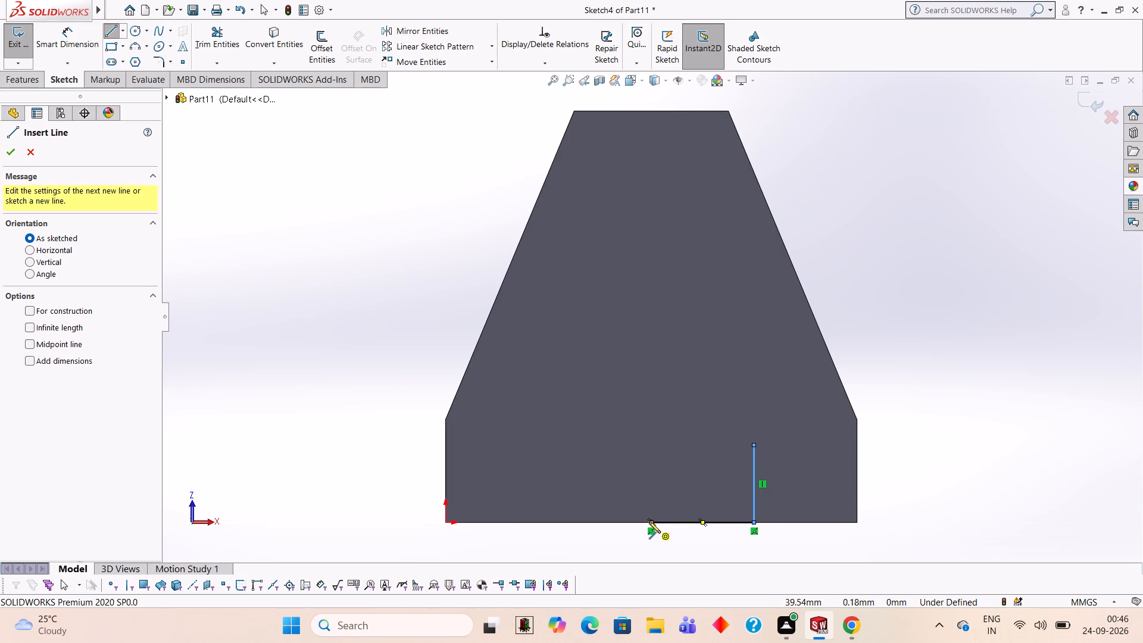
pyautogui.click(651, 522)
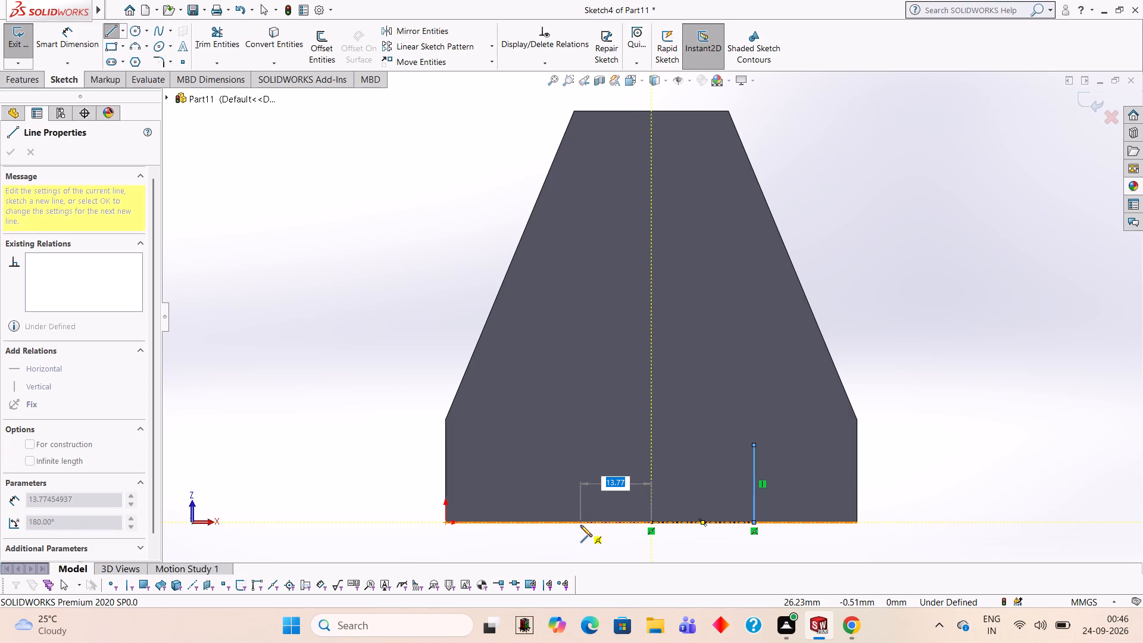
pyautogui.write('20')
pyautogui.press('Return')
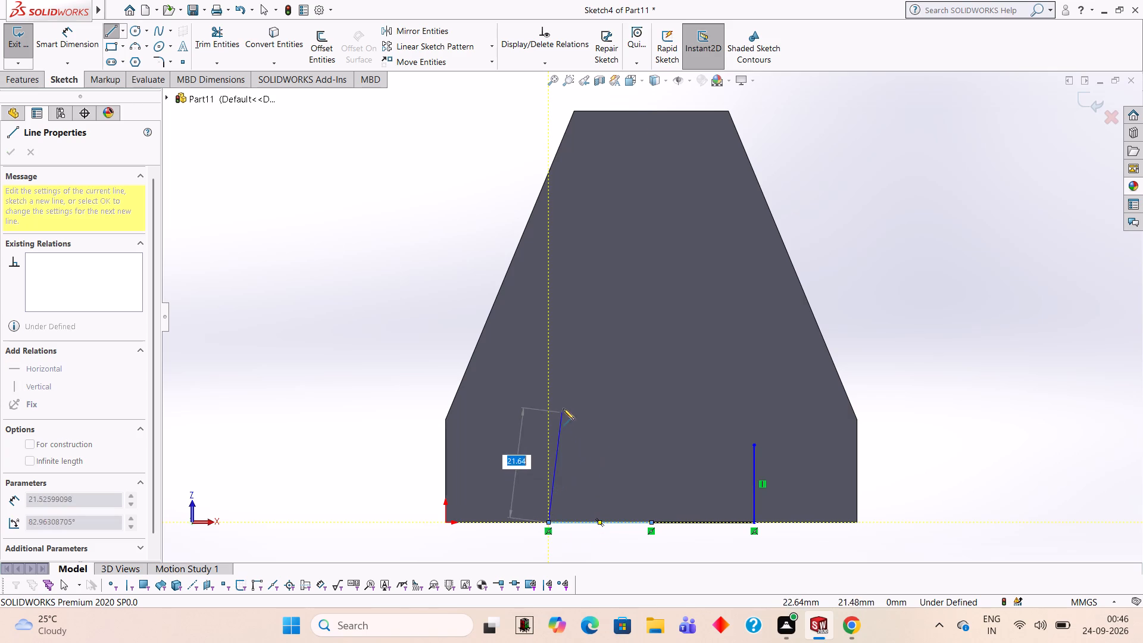
pyautogui.write('15')
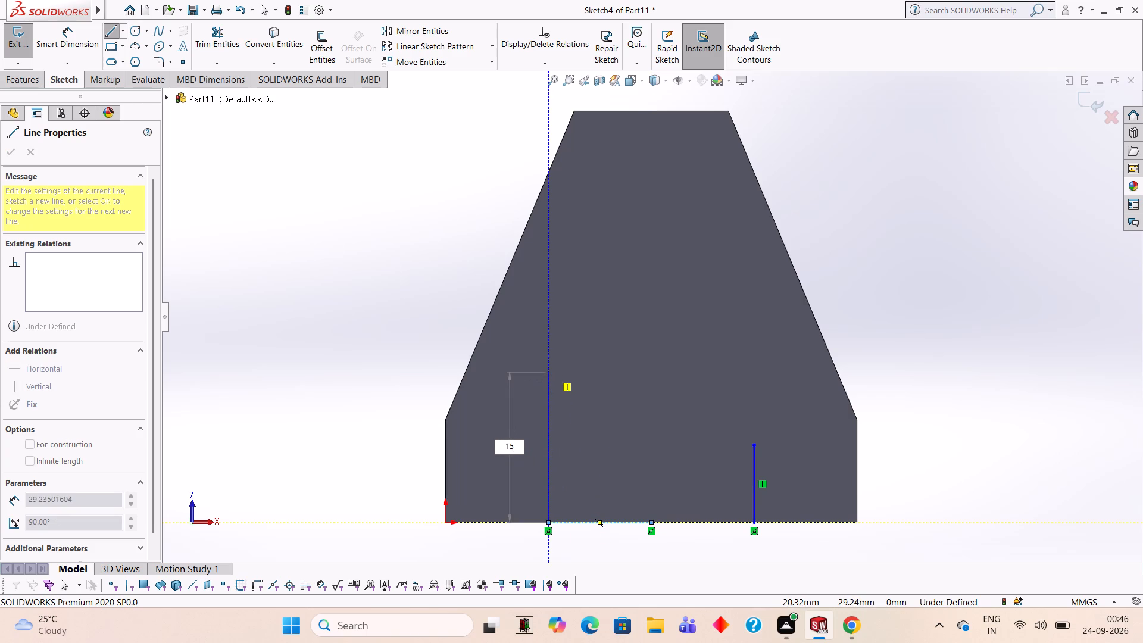
pyautogui.press('Return')
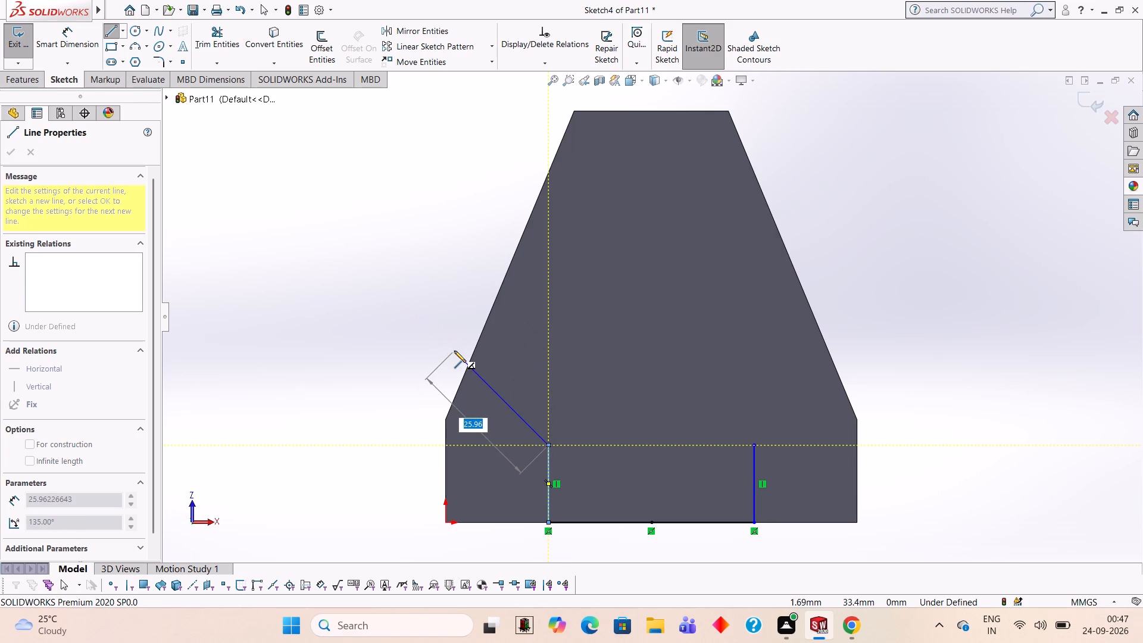
pyautogui.press('Escape')
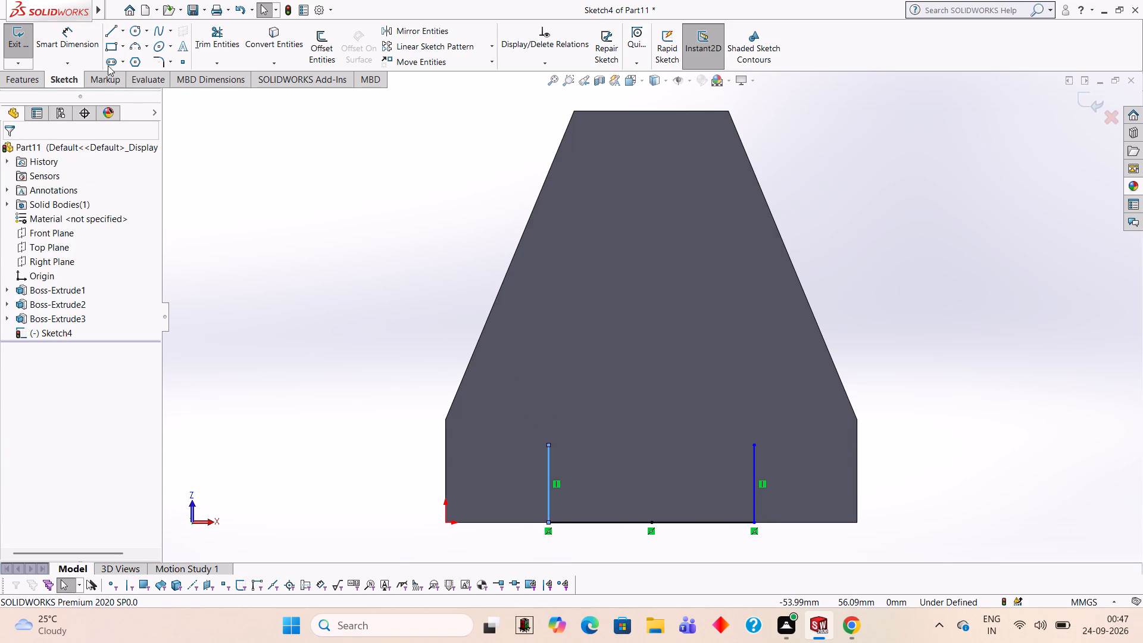
# Sketch a 30 mm perpendicular centre line from the edge midpoint, a 5 mm line toward the origin side, and a slanted line to that side's 15 mm line.
pyautogui.click(107, 26)
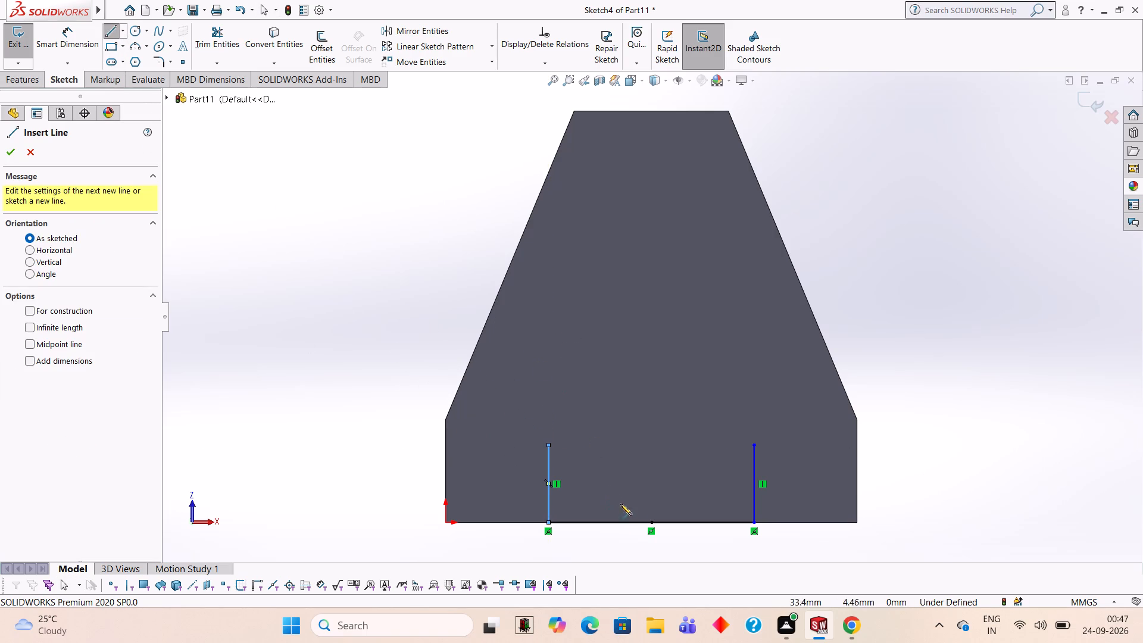
pyautogui.click(650, 522)
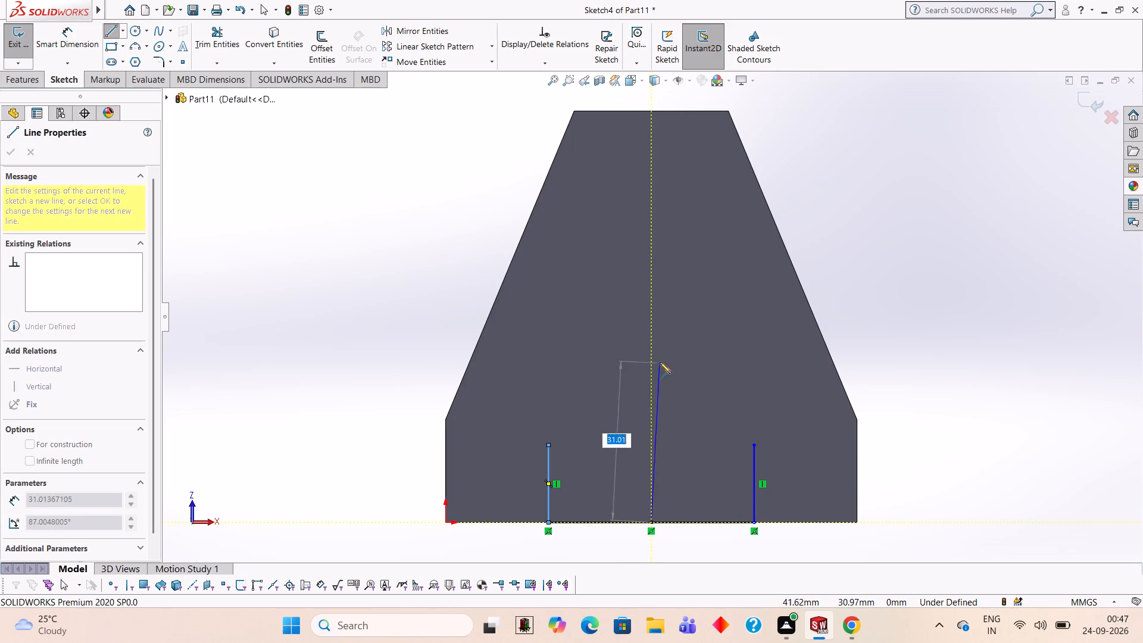
pyautogui.write('30')
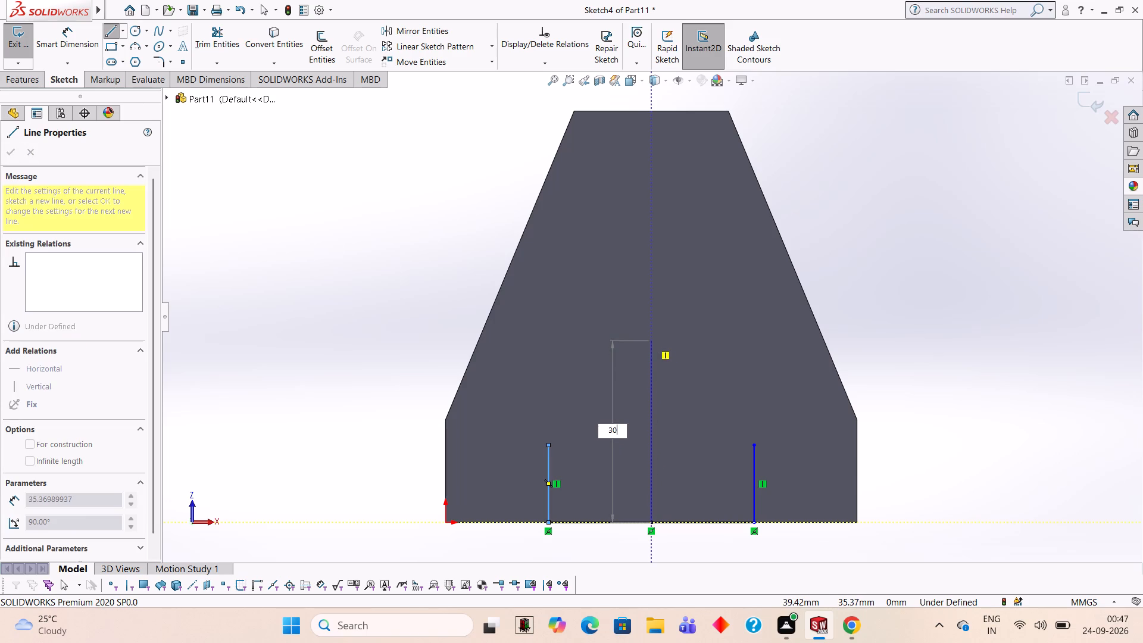
pyautogui.press('Return')
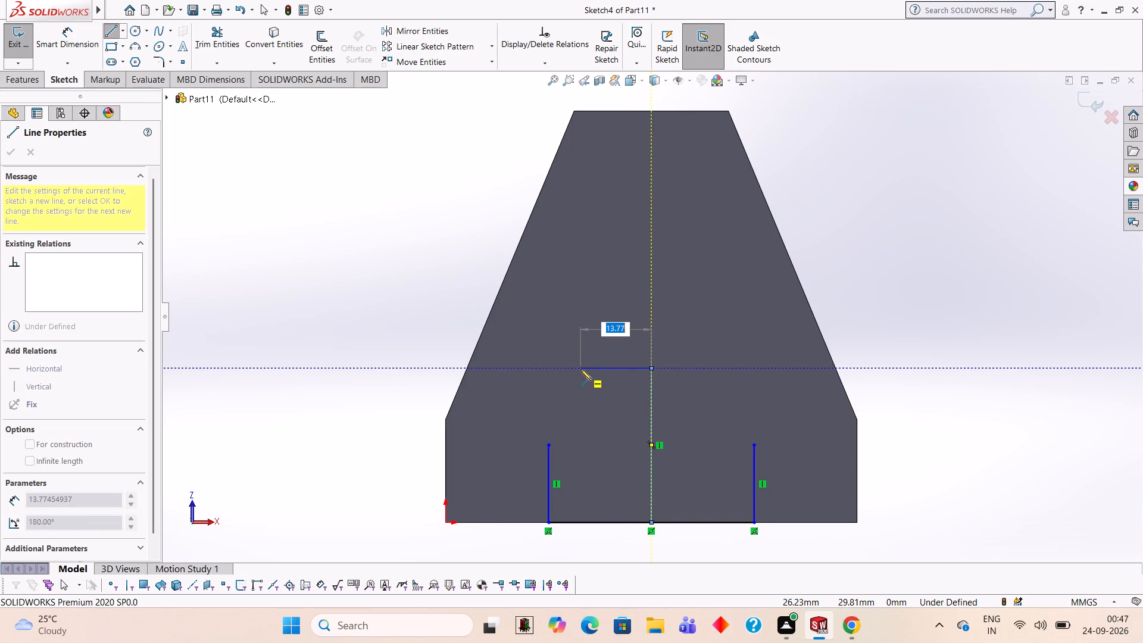
pyautogui.press('5')
pyautogui.press('Return')
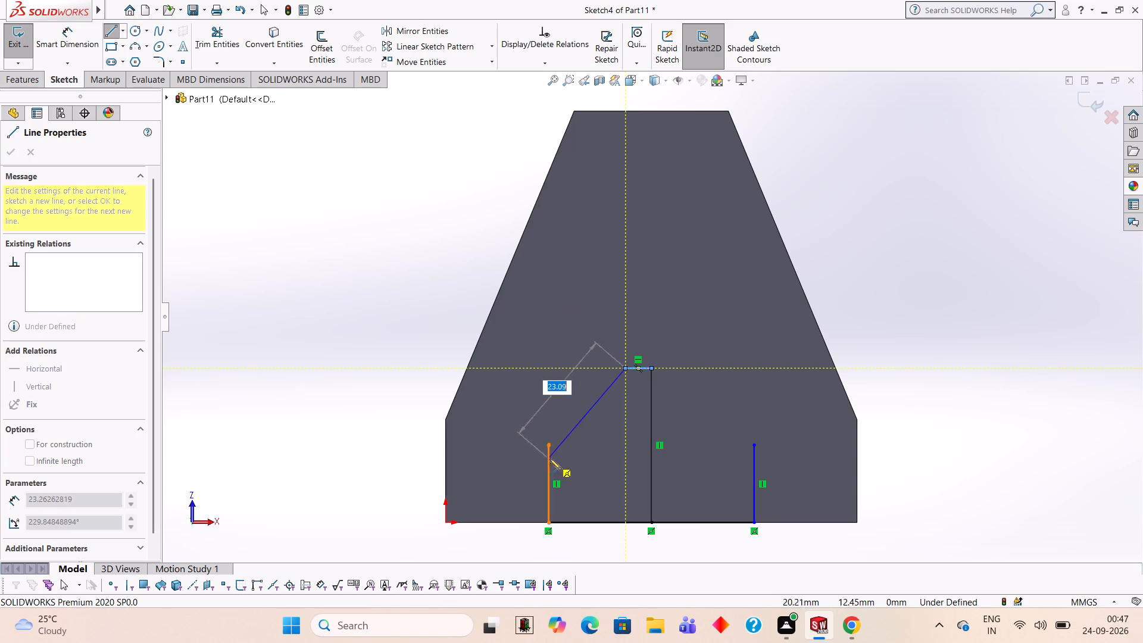
pyautogui.click(548, 446)
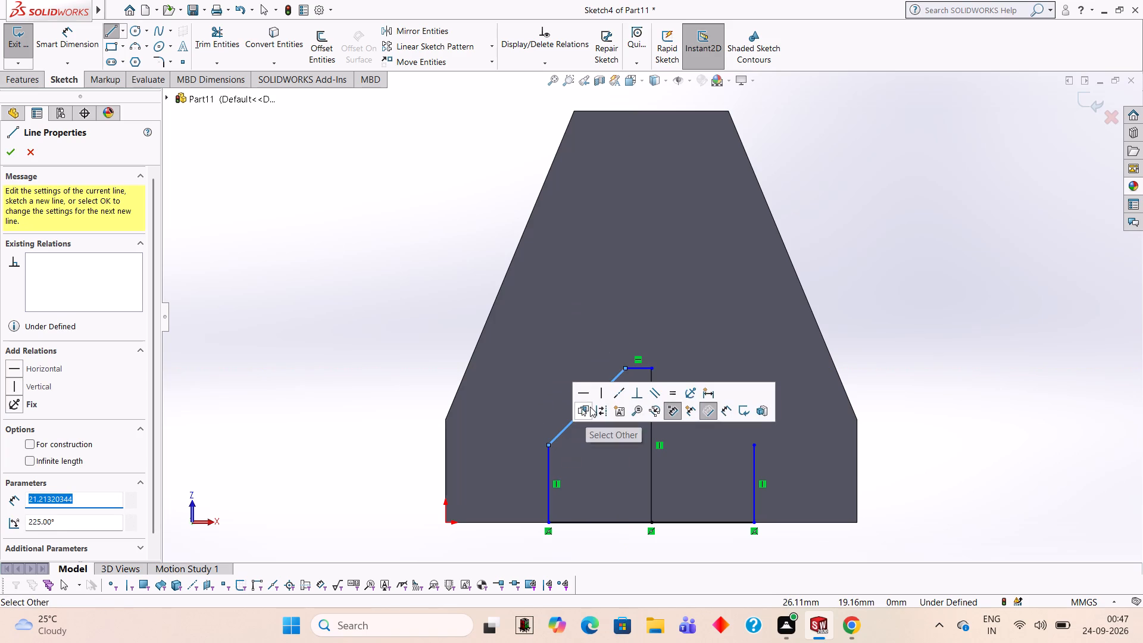
pyautogui.press('Escape')
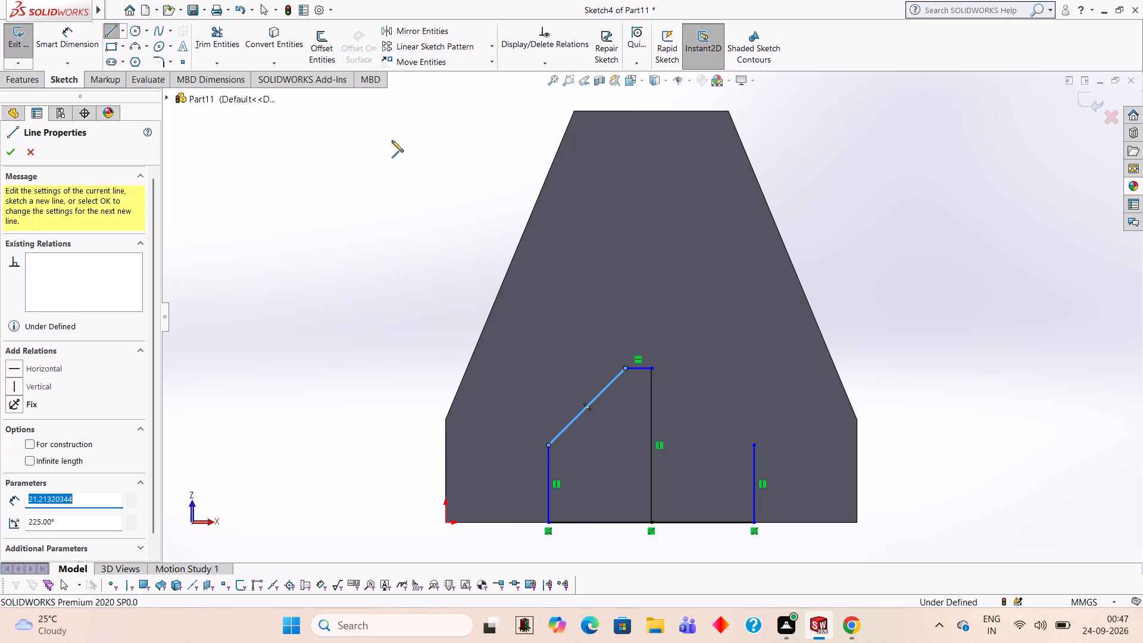
# Close the other half with a 5 mm line from the centre line's top and a slanted line to the remaining 15 mm line's free end.
pyautogui.click(652, 367)
pyautogui.press('5')
pyautogui.press('Return')
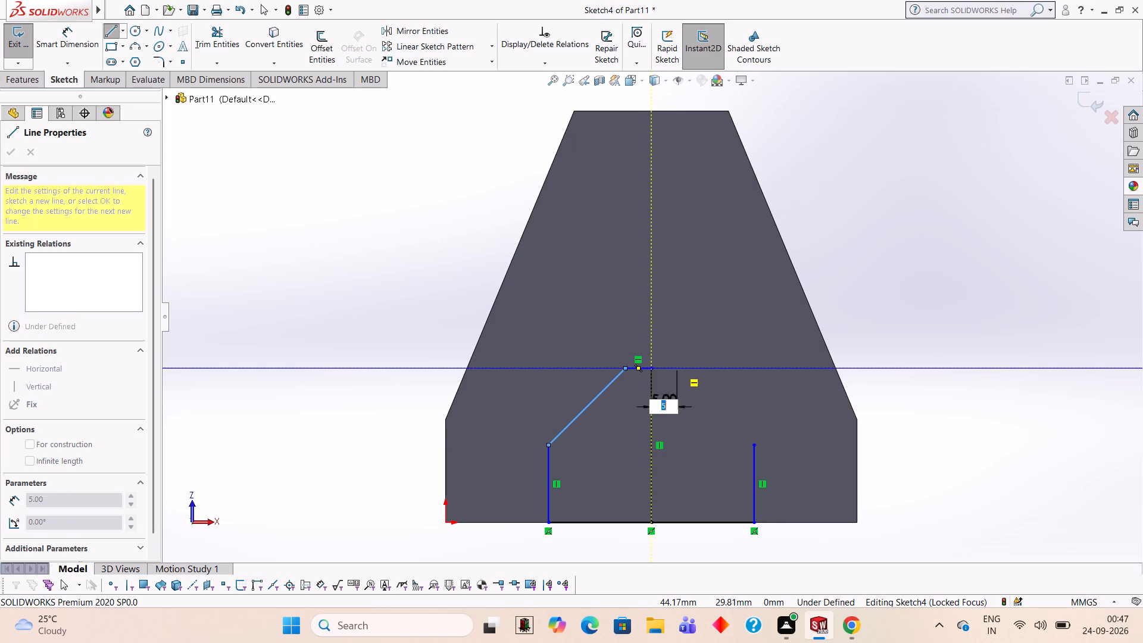
pyautogui.click(754, 446)
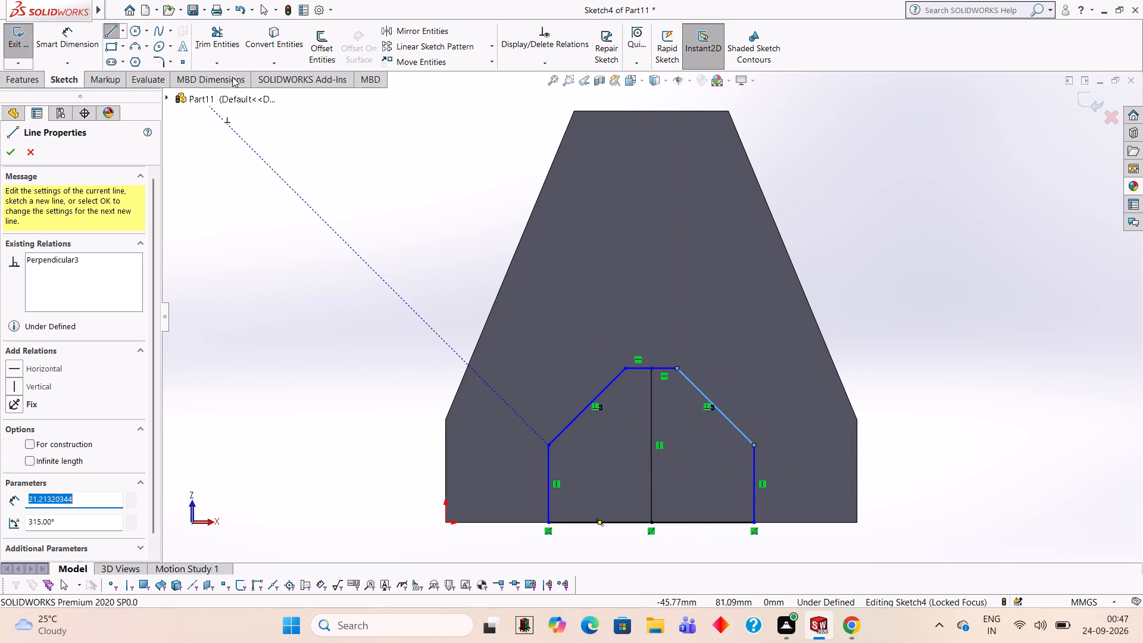
# Trim away the centre line inside the closed profile.
pyautogui.click(224, 43)
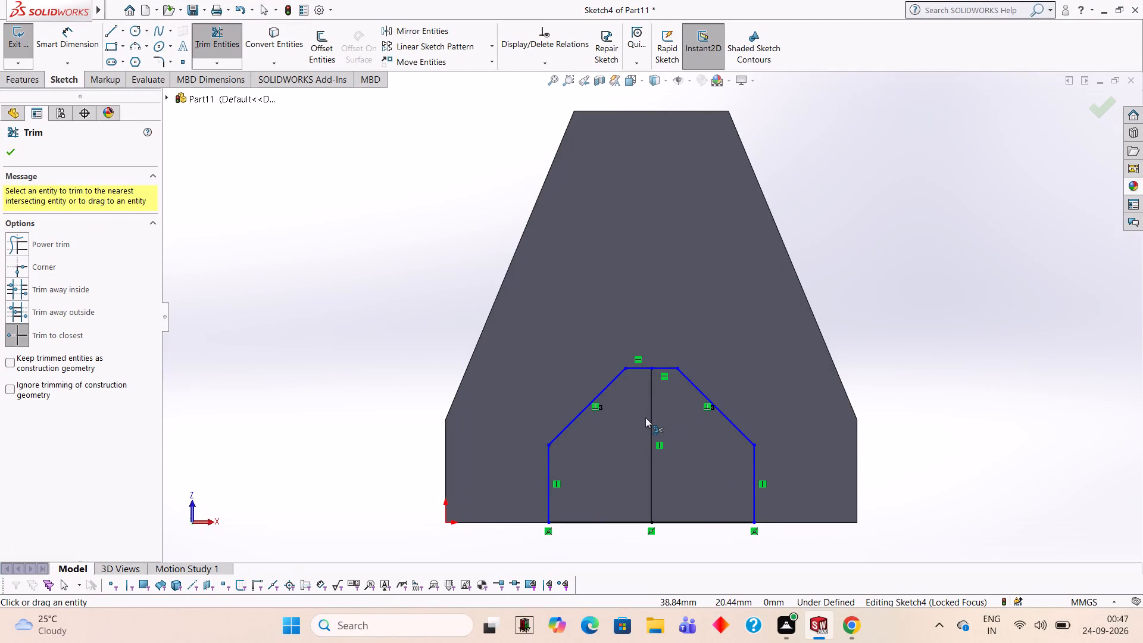
pyautogui.click(651, 420)
# Extrude the closed chamfered profile 30 mm downward from the underside, merged with the existing body.
pyautogui.moveTo(917, 339); pyautogui.dragTo(999, 377, button='middle')
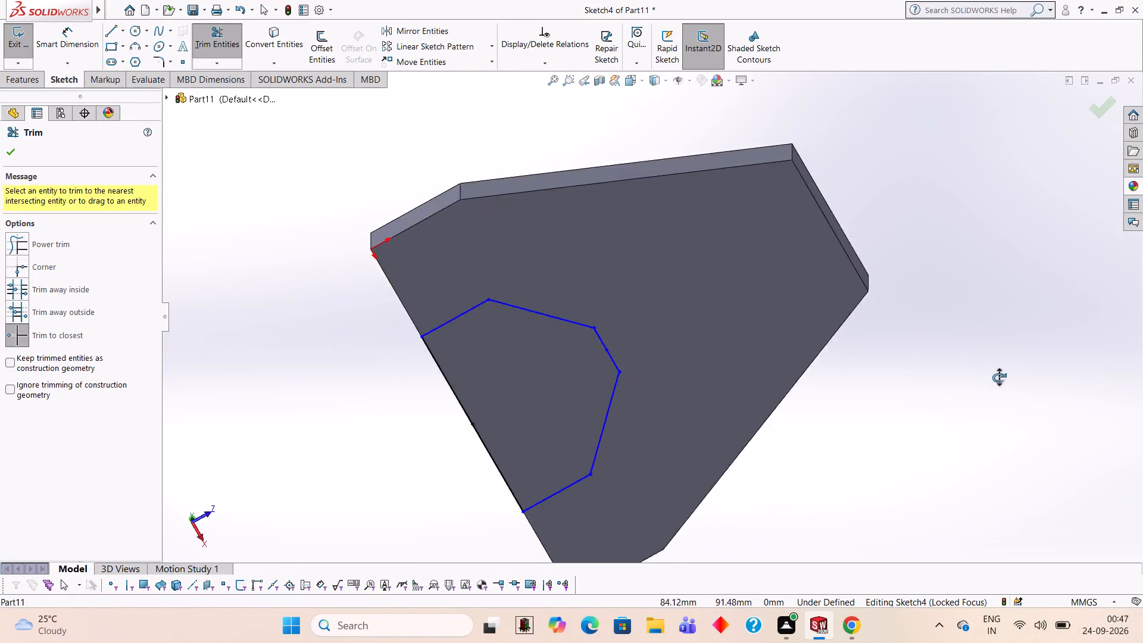
pyautogui.moveTo(999, 377); pyautogui.dragTo(961, 494, button='middle')
pyautogui.moveTo(908, 372); pyautogui.dragTo(922, 428, button='middle')
pyautogui.middleClick(921, 428)
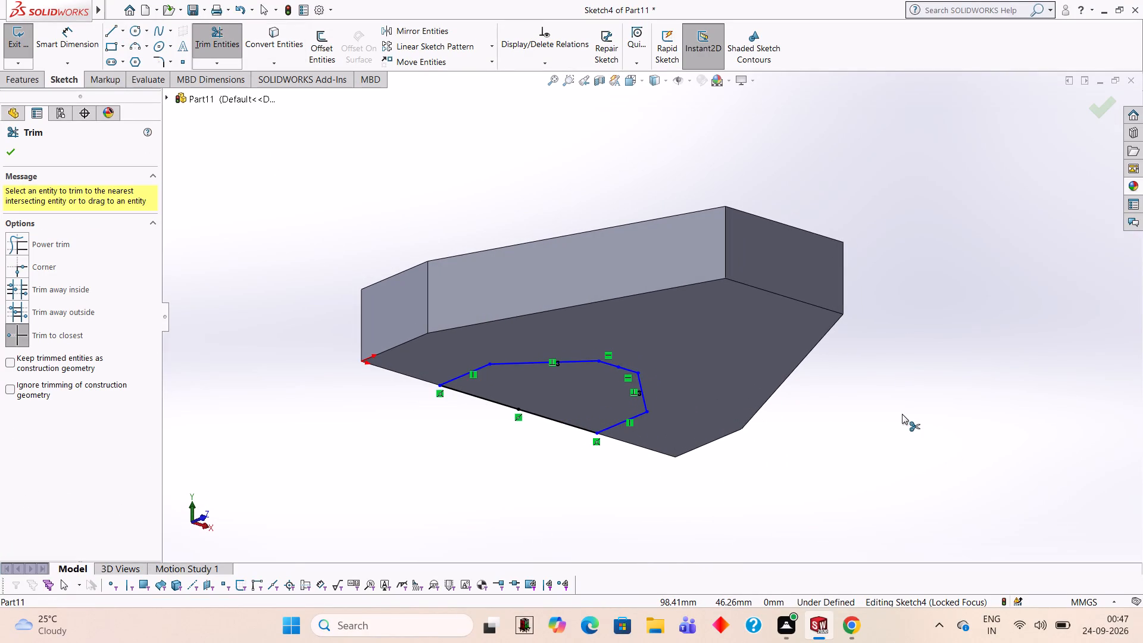
pyautogui.click(32, 75)
pyautogui.click(36, 45)
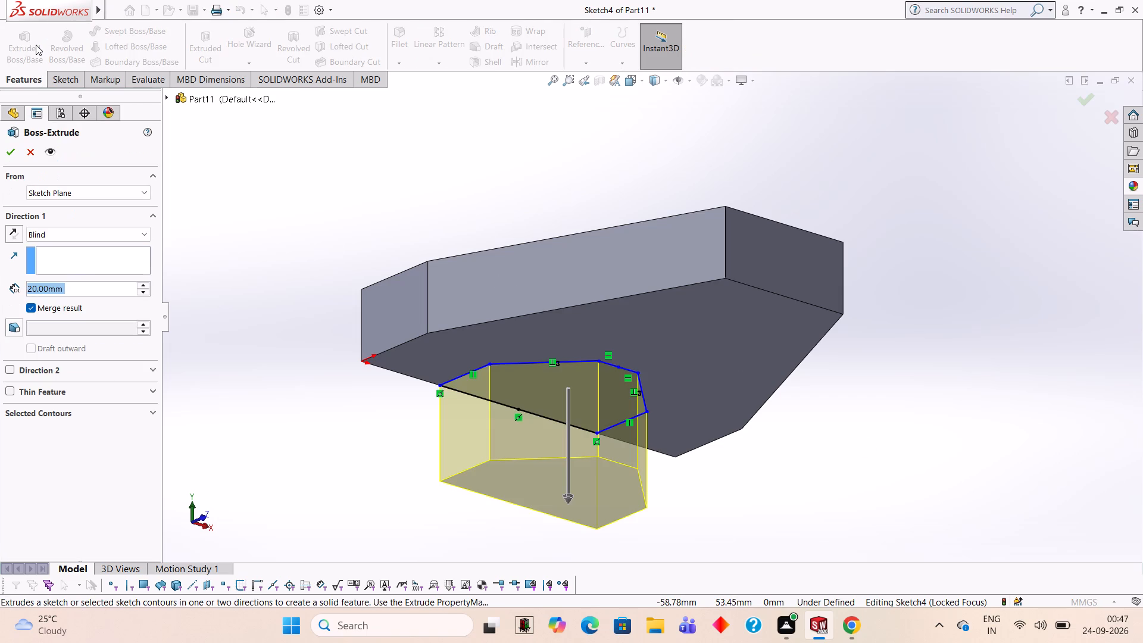
pyautogui.write('30')
pyautogui.press('Return')
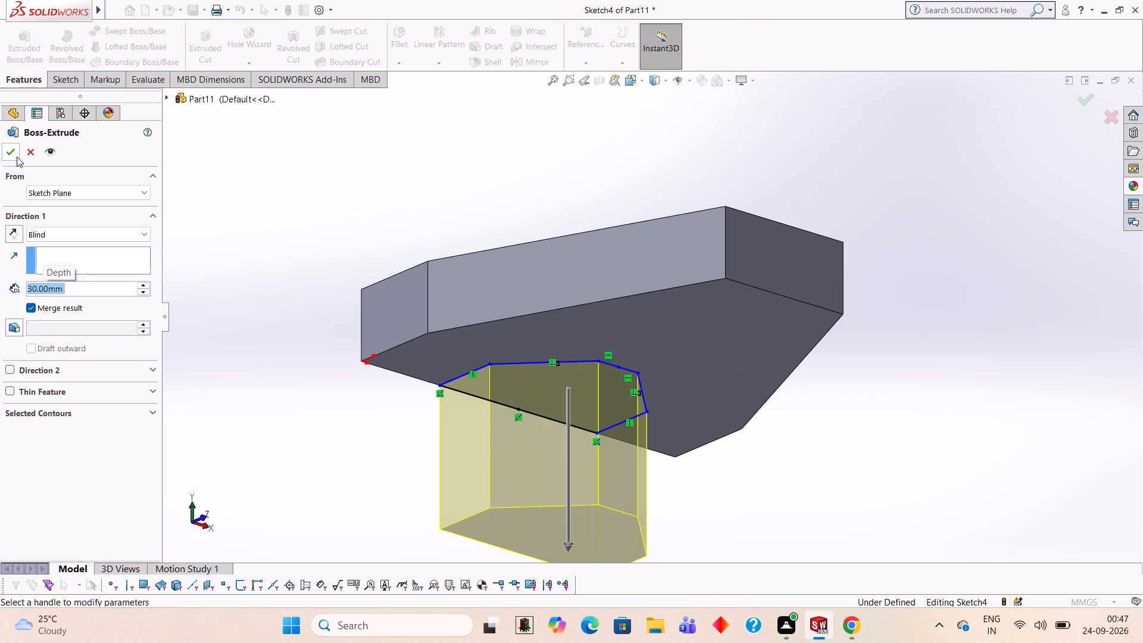
pyautogui.click(15, 157)
pyautogui.click(345, 188)
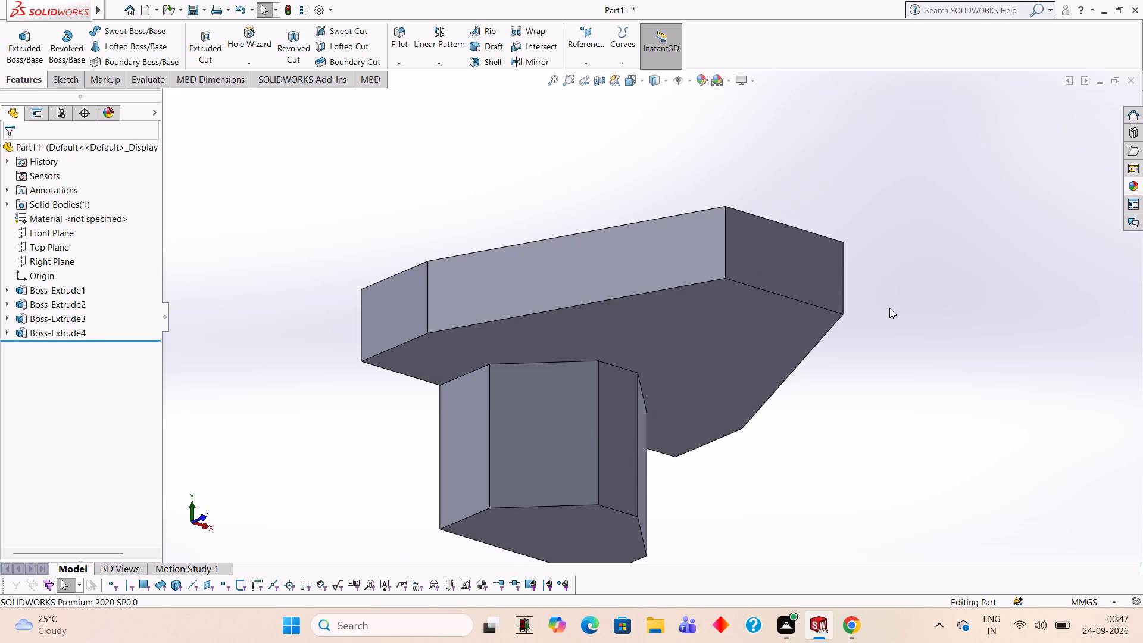
# Open a new sketch on the large tapered underside face surrounding the chamfered boss.
pyautogui.moveTo(889, 308); pyautogui.dragTo(837, 211, button='middle')
pyautogui.scroll(2, 837, 217)
pyautogui.moveTo(839, 236); pyautogui.dragTo(844, 199, button='middle')
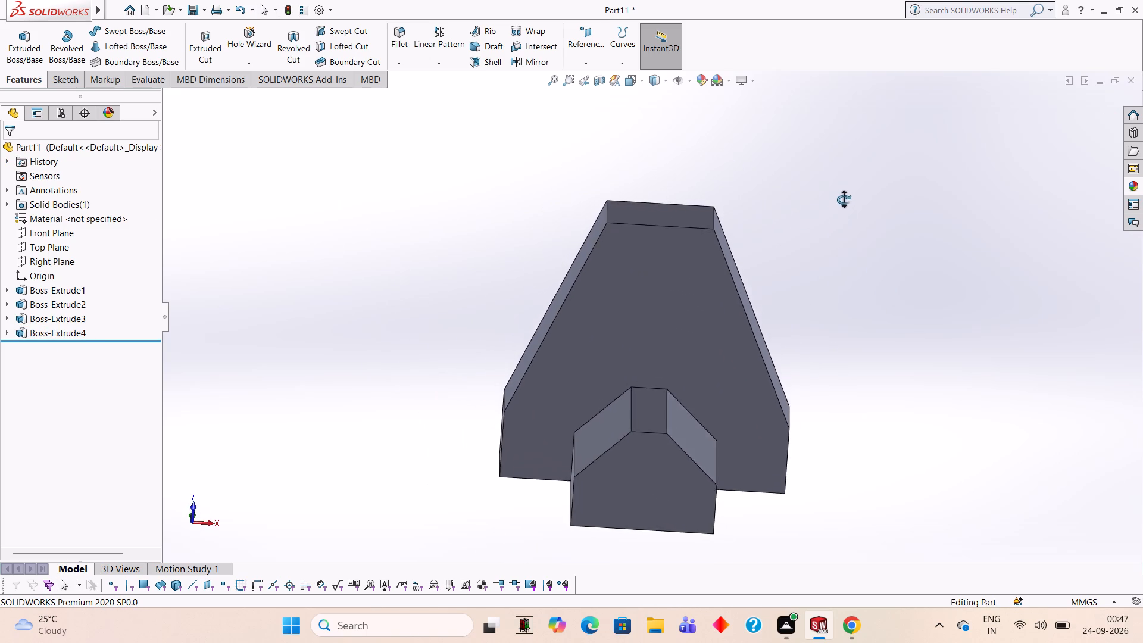
pyautogui.moveTo(844, 199); pyautogui.dragTo(861, 245, button='middle')
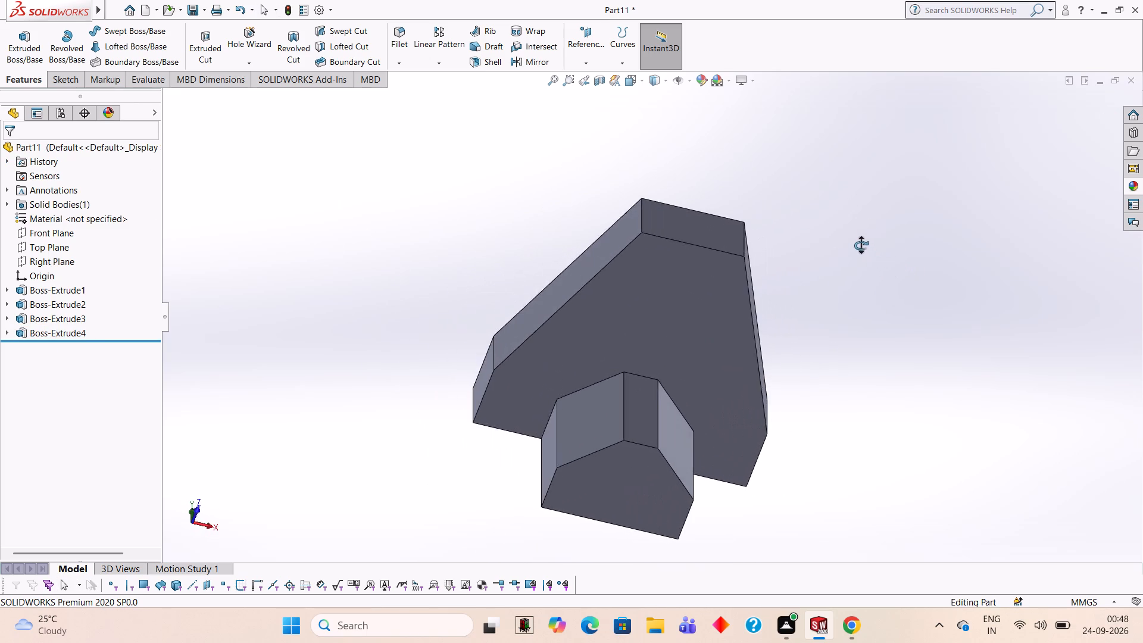
pyautogui.moveTo(861, 245); pyautogui.dragTo(856, 209, button='middle')
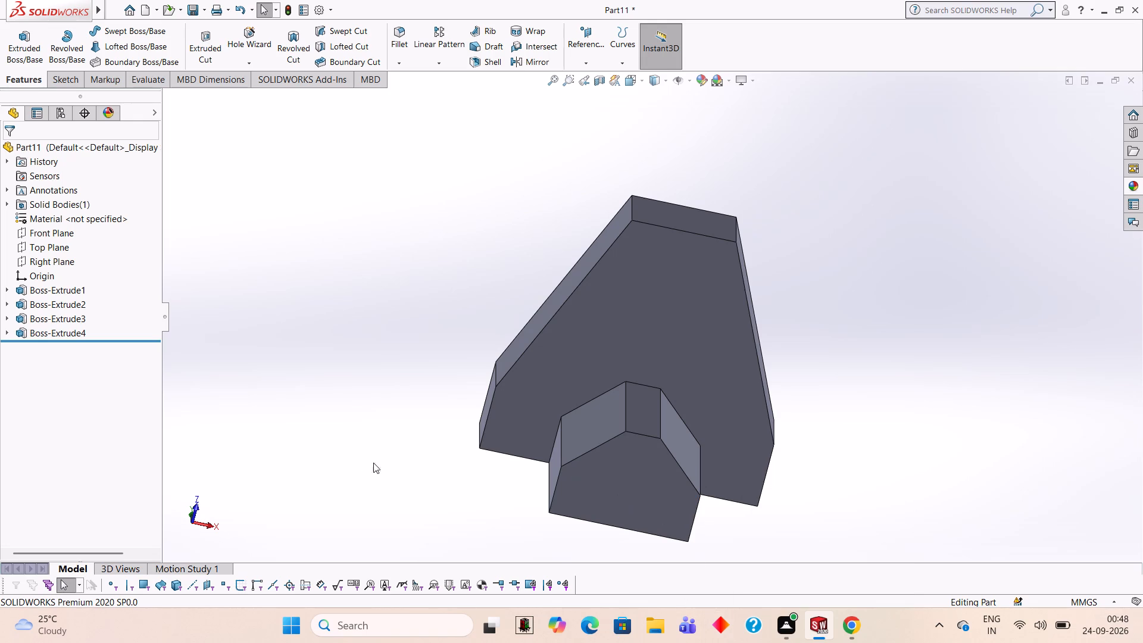
pyautogui.moveTo(880, 381); pyautogui.dragTo(868, 248, button='middle')
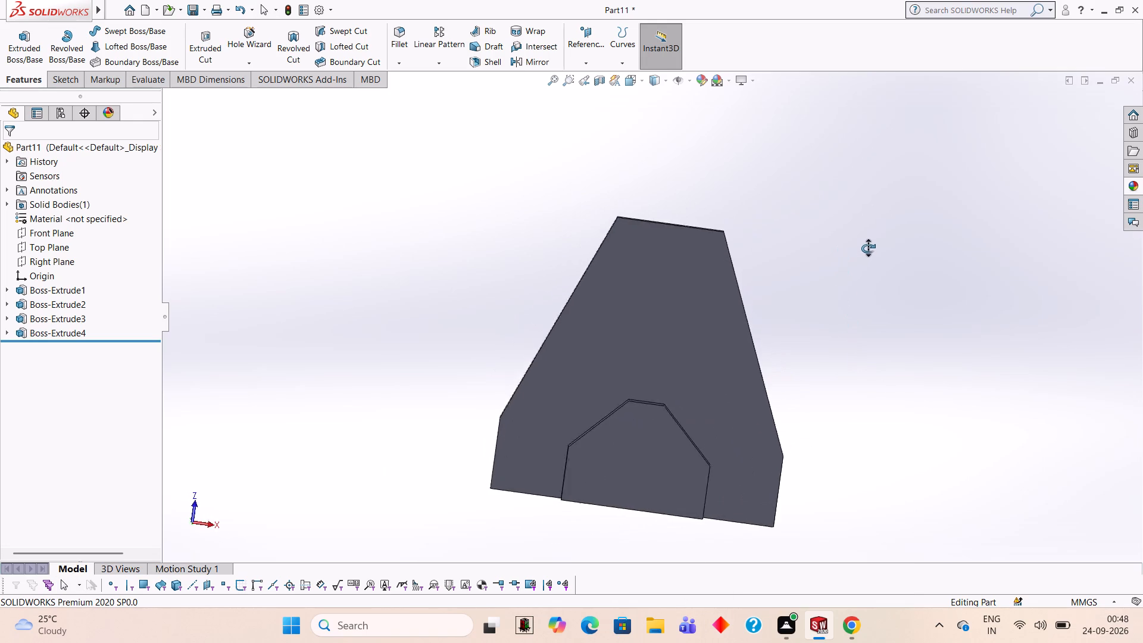
pyautogui.moveTo(868, 248); pyautogui.dragTo(865, 246, button='middle')
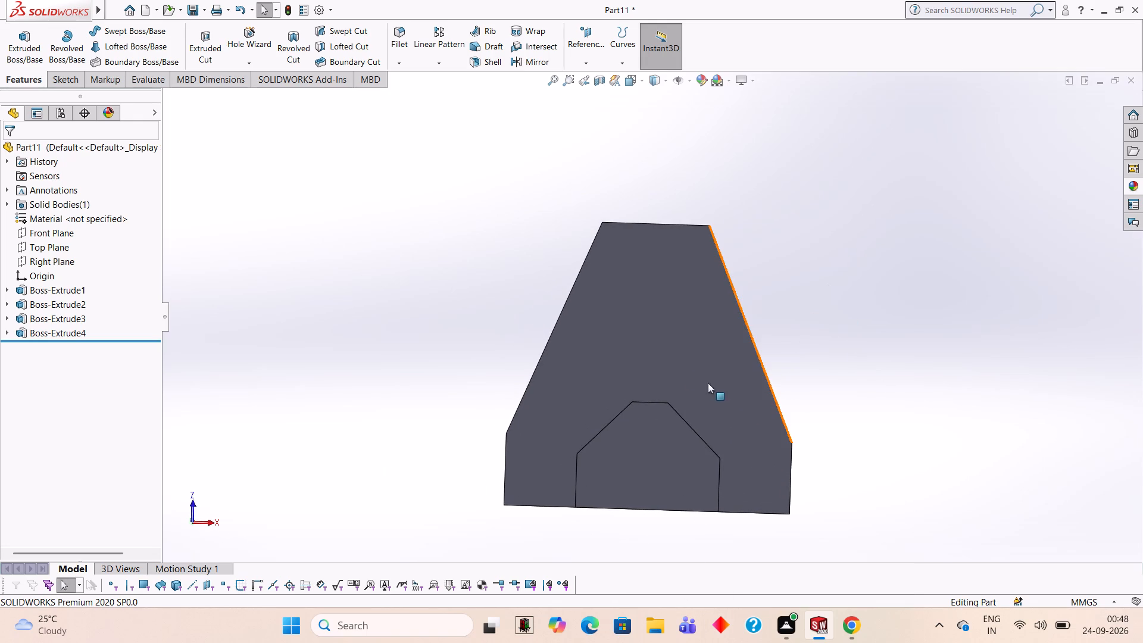
pyautogui.click(638, 338)
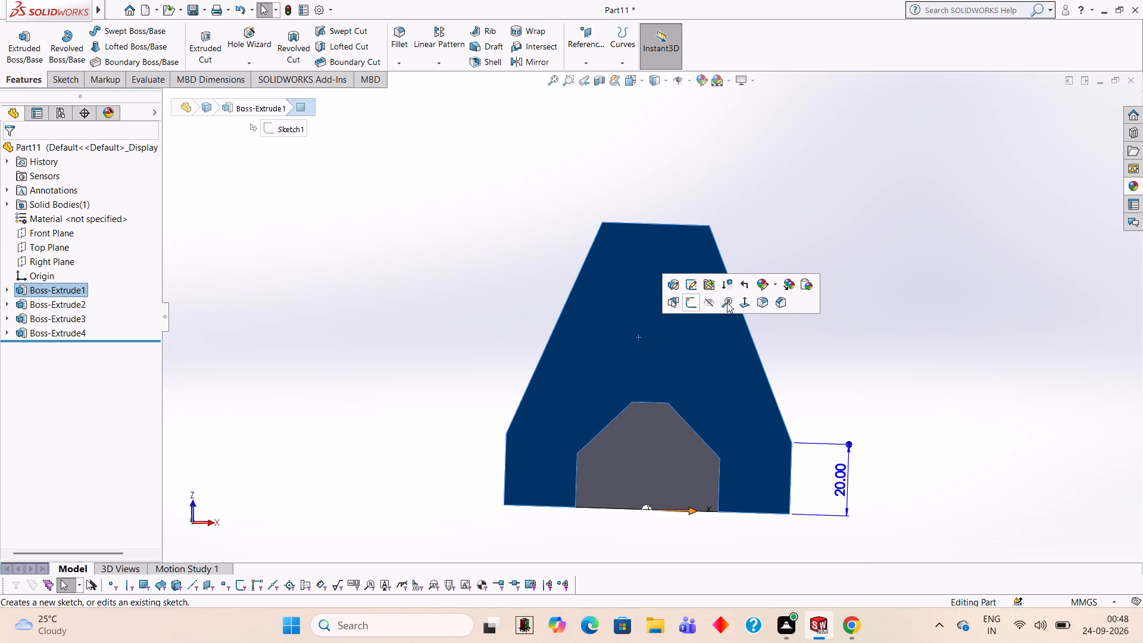
pyautogui.click(689, 302)
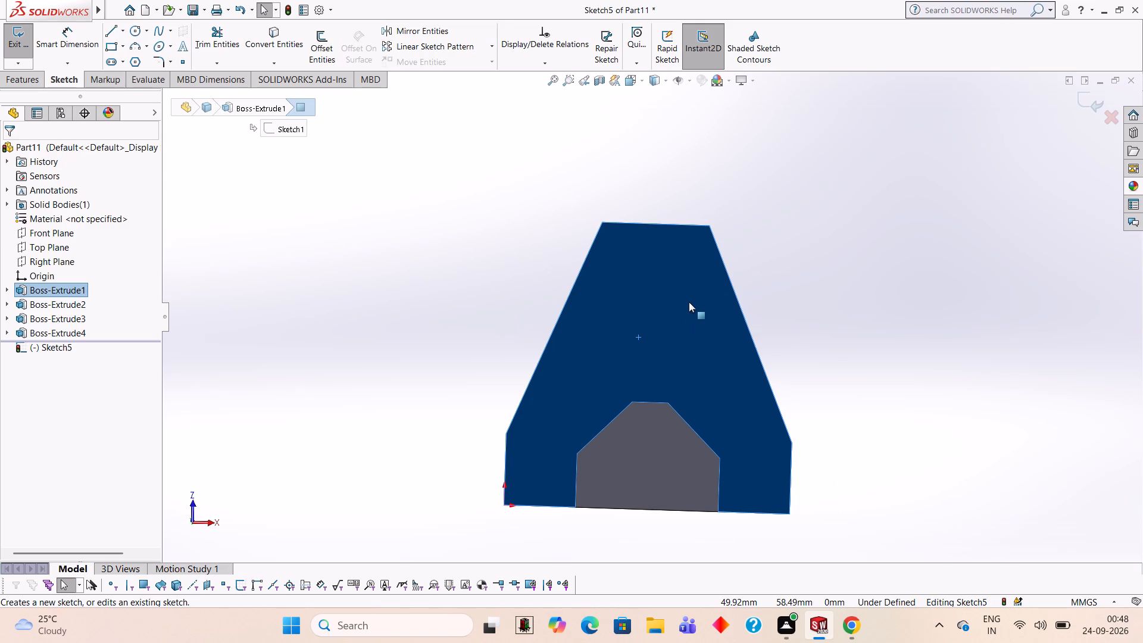
pyautogui.hotkey('ctrl', '9')
pyautogui.hotkey('ctrl', '8')
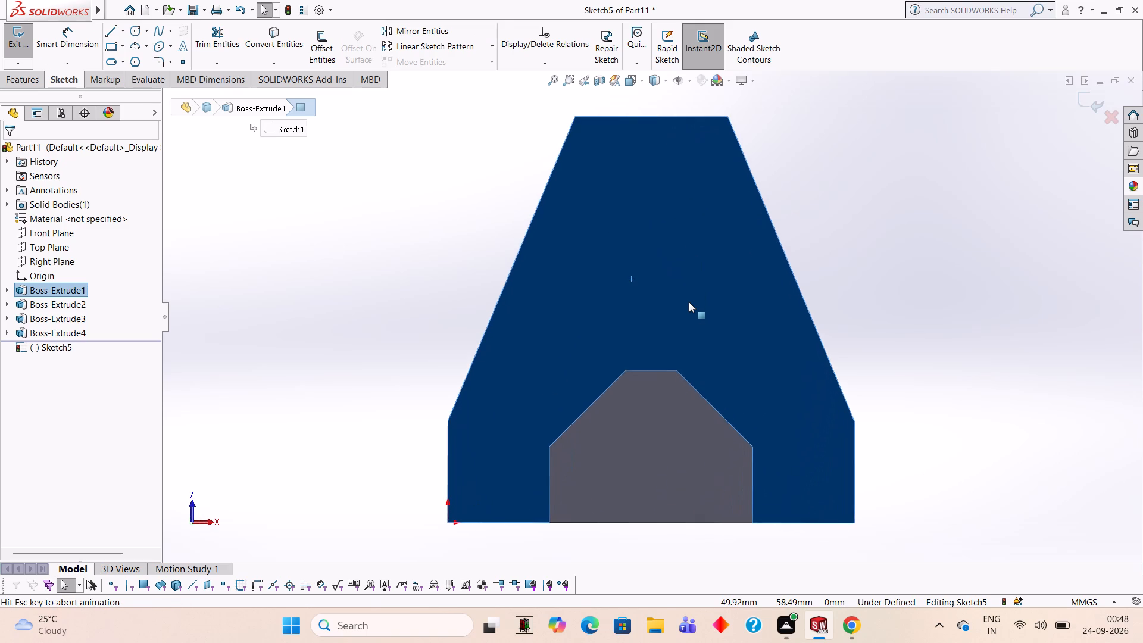
# Sketch two 8 mm diameter circles level with each other, about 20 mm apart, between the boss and the face's narrow end.
pyautogui.click(135, 25)
pyautogui.click(591, 196)
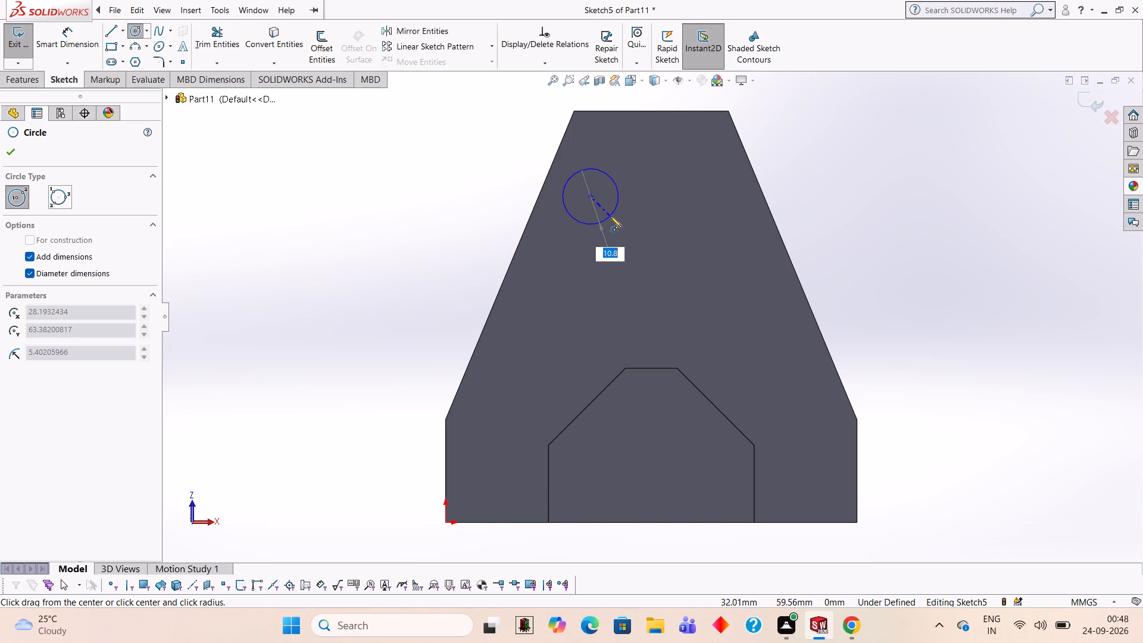
pyautogui.press('8')
pyautogui.press('Return')
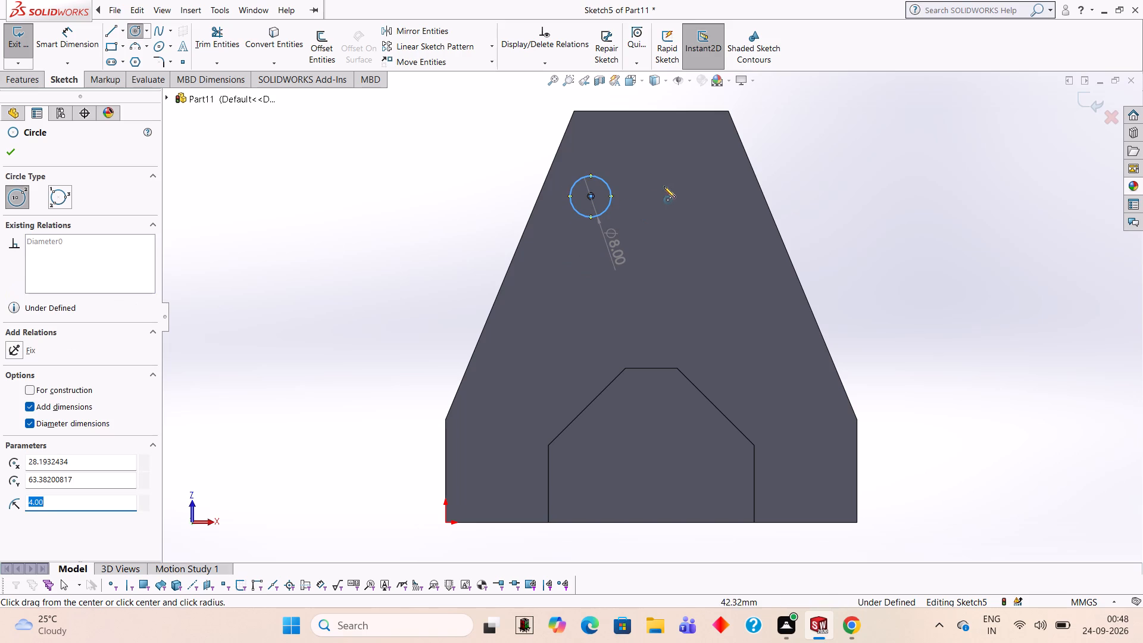
pyautogui.click(694, 195)
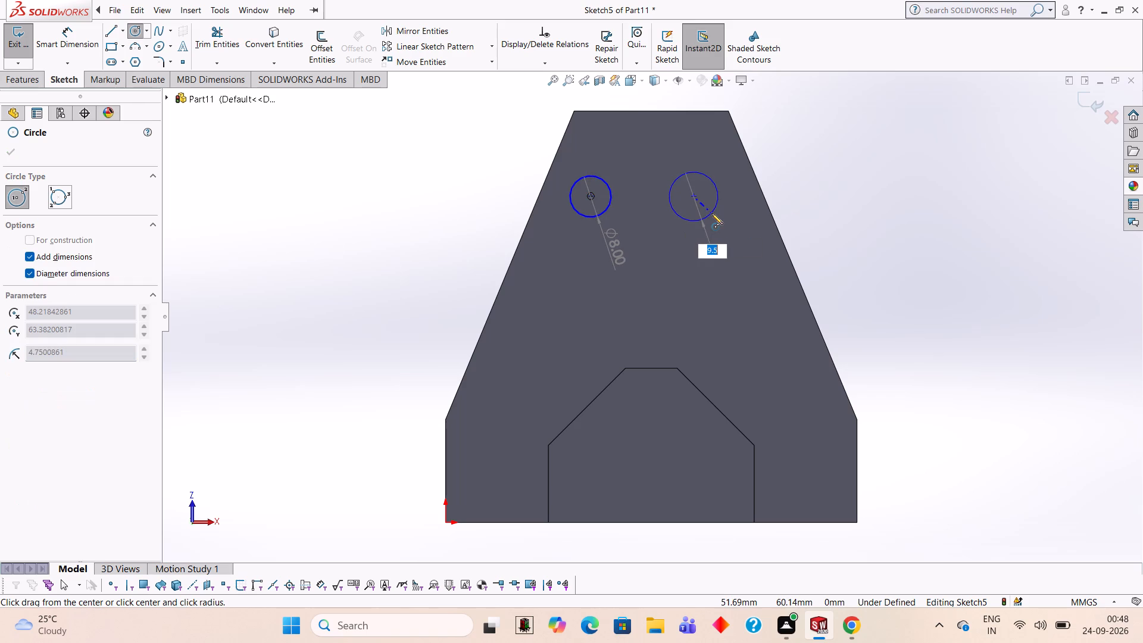
pyautogui.press('8')
pyautogui.press('Return')
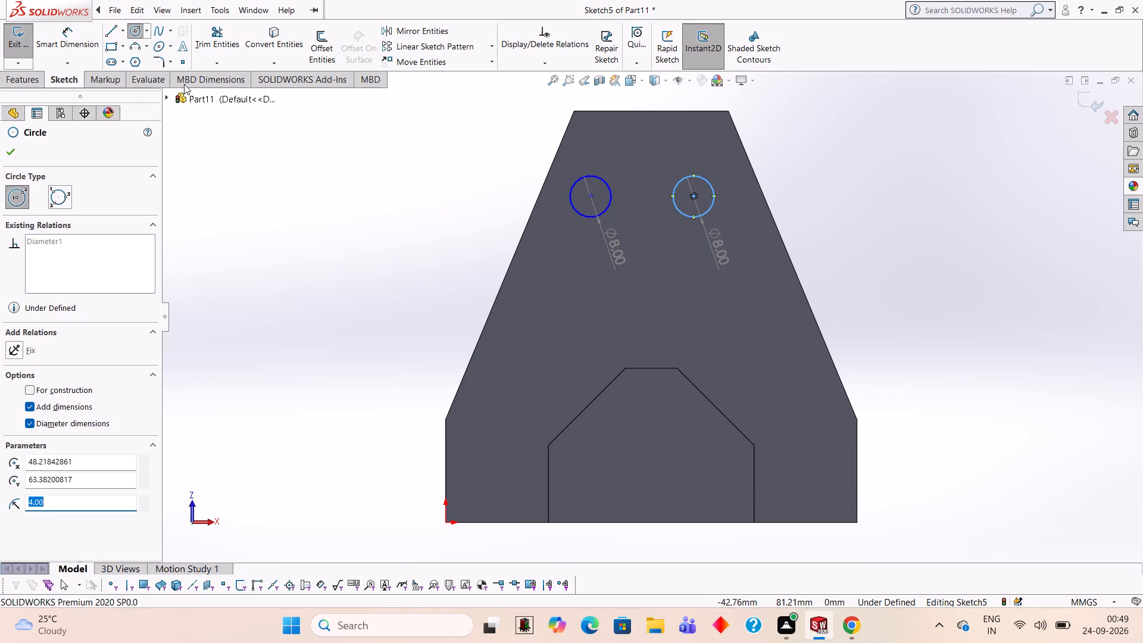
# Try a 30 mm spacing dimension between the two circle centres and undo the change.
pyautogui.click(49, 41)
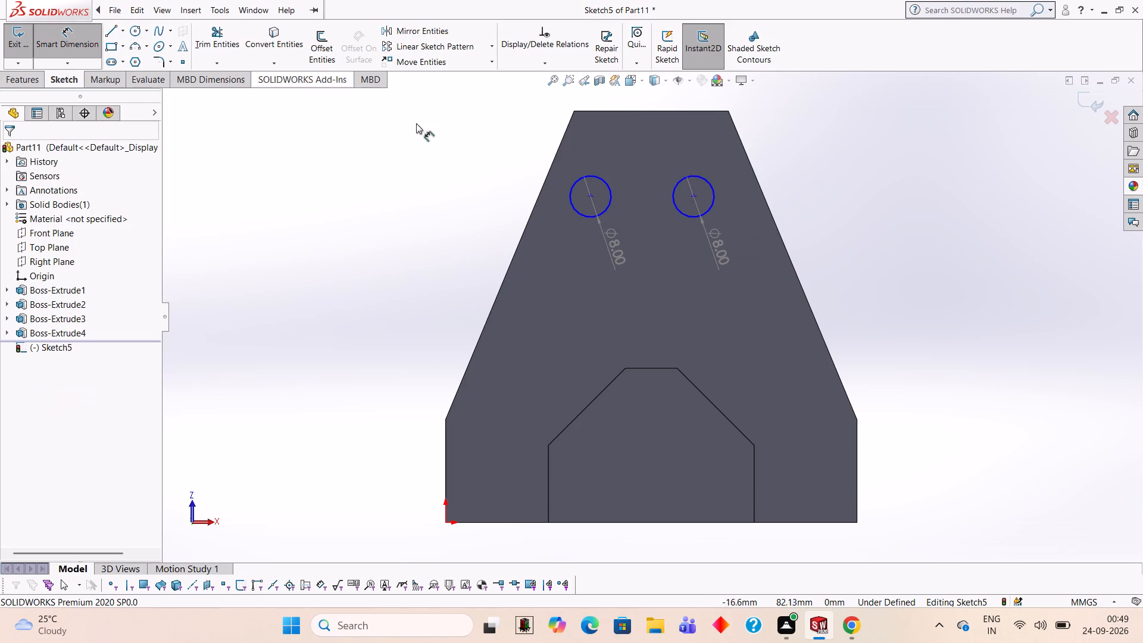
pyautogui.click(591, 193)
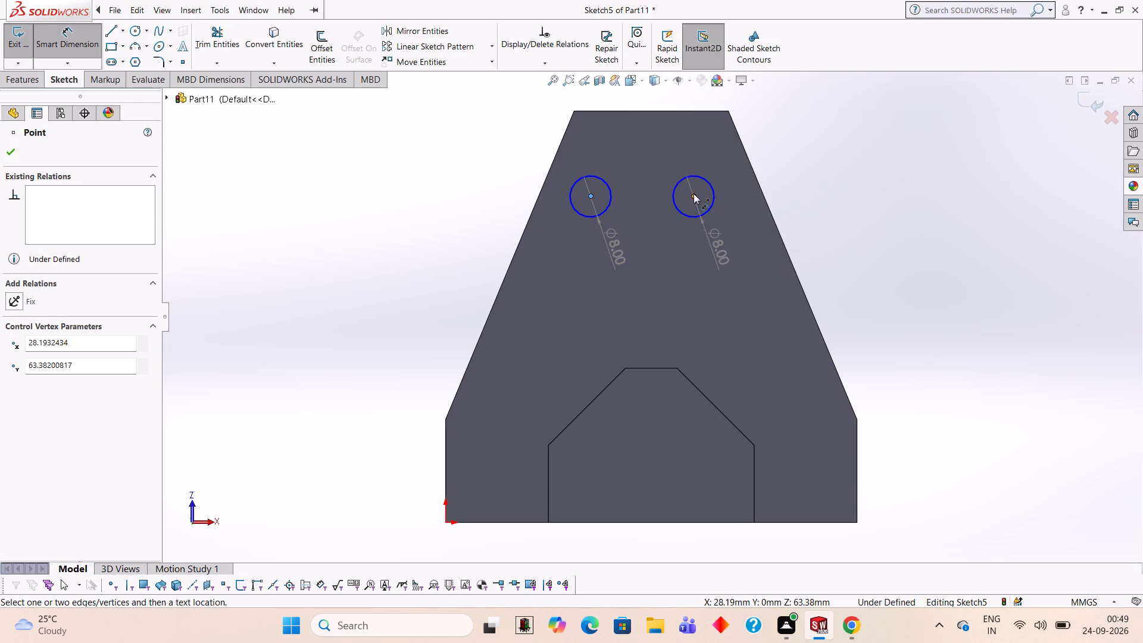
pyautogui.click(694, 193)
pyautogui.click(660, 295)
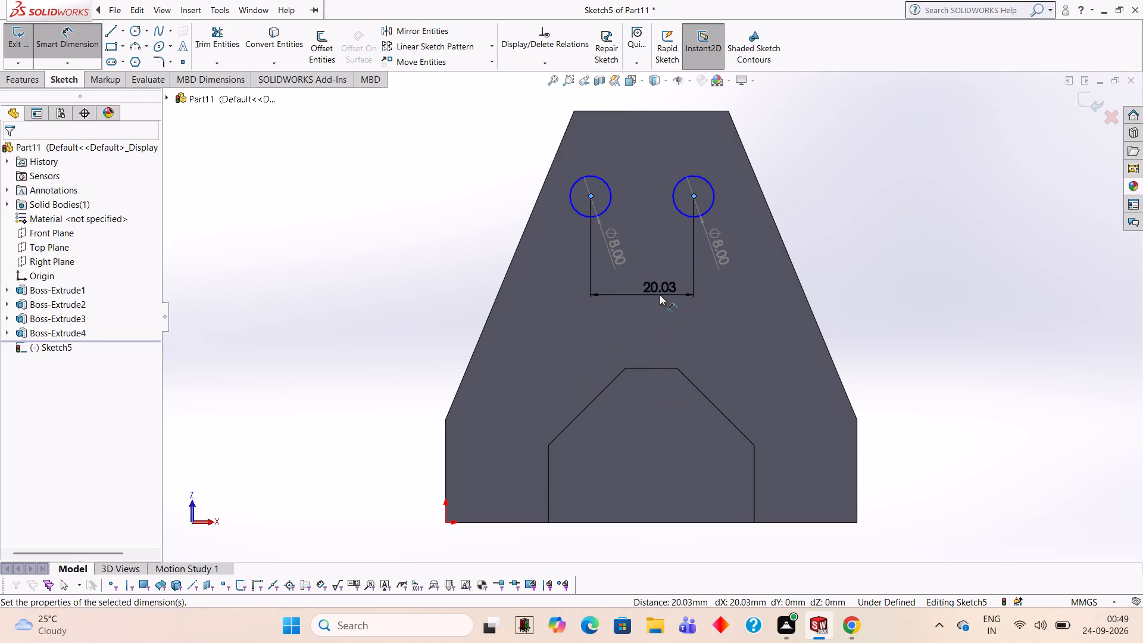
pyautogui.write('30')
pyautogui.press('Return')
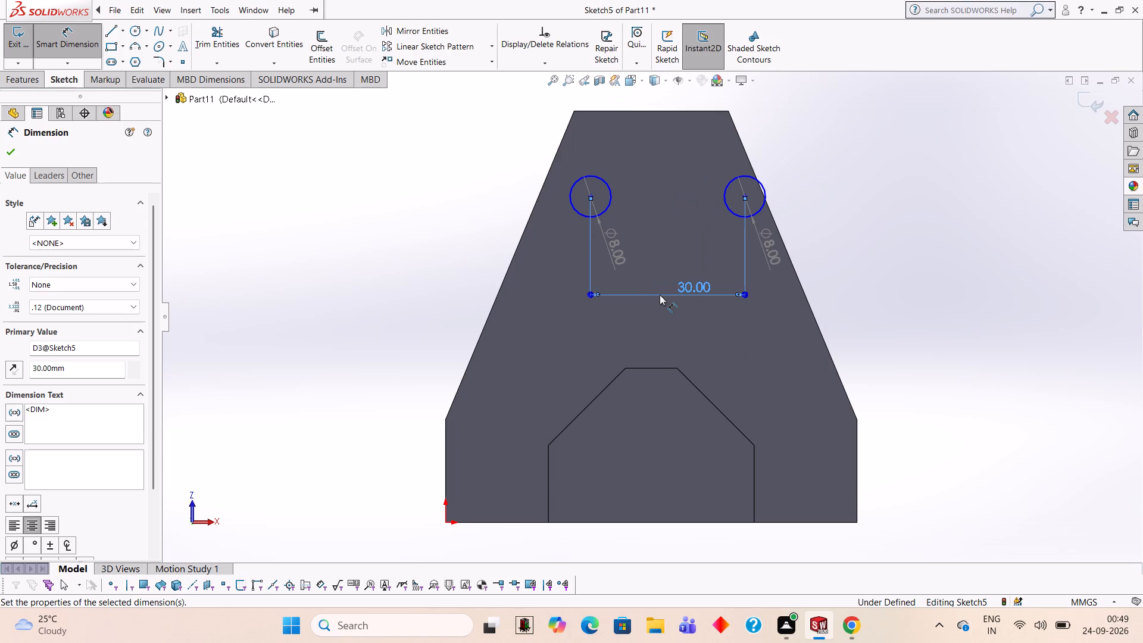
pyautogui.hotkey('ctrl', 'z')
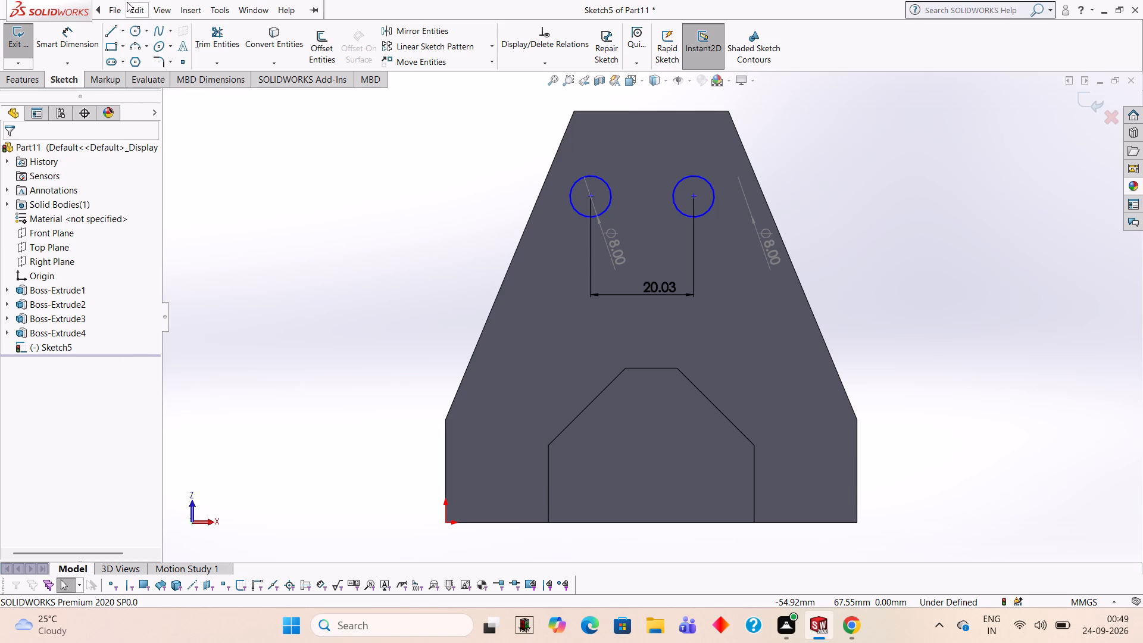
# Dimension the origin-side circle's centre 45 mm from the face's wide straight edge through the origin.
pyautogui.click(90, 45)
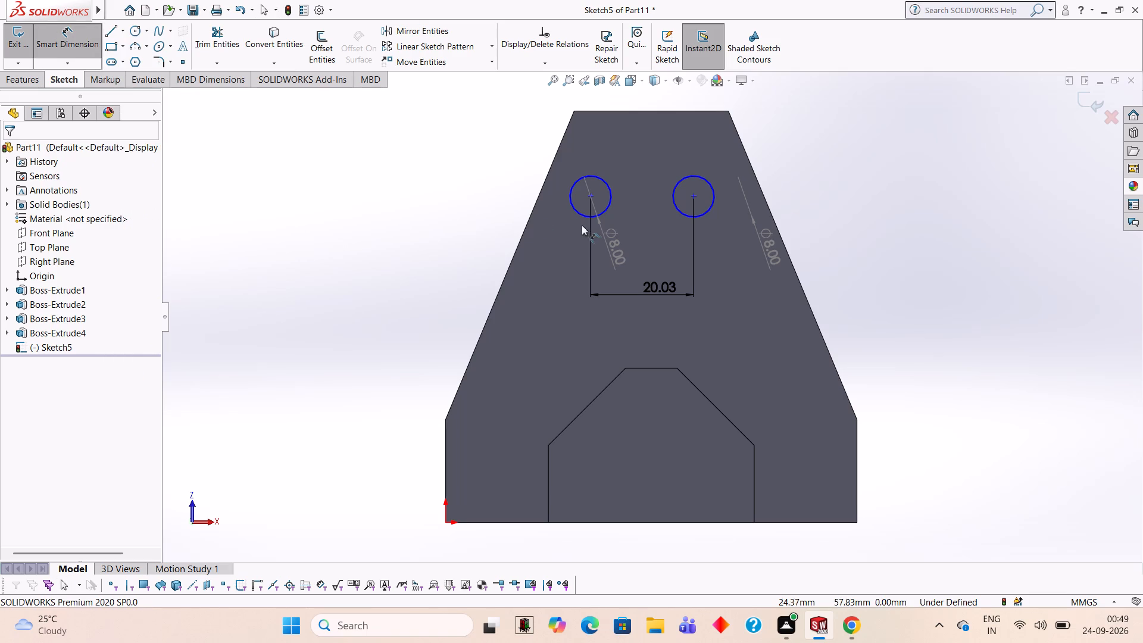
pyautogui.click(589, 196)
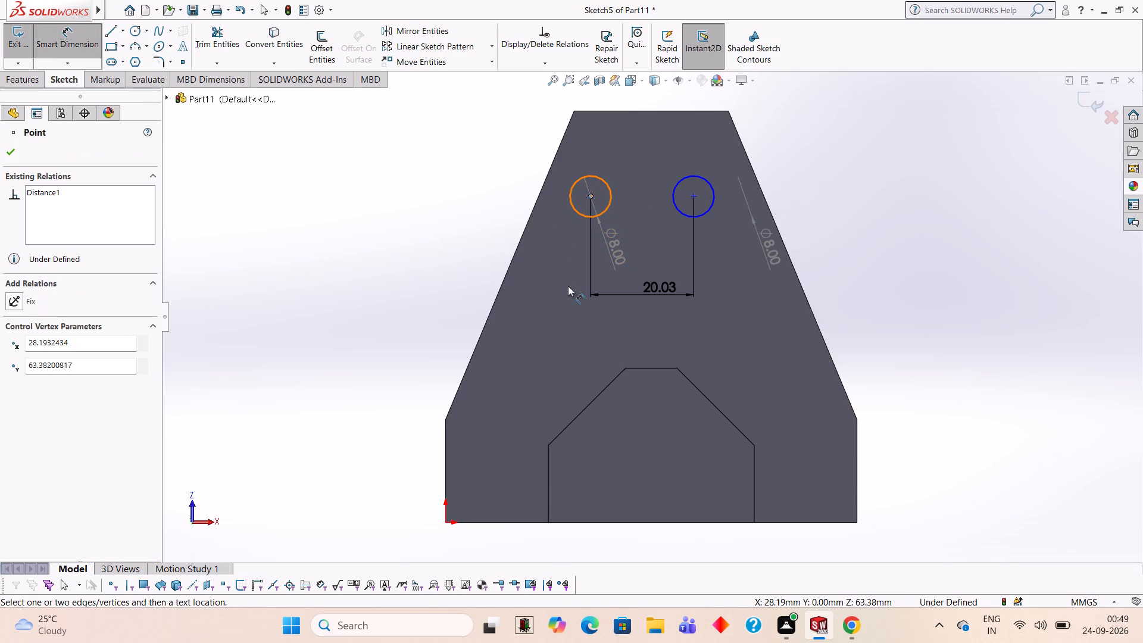
pyautogui.click(520, 521)
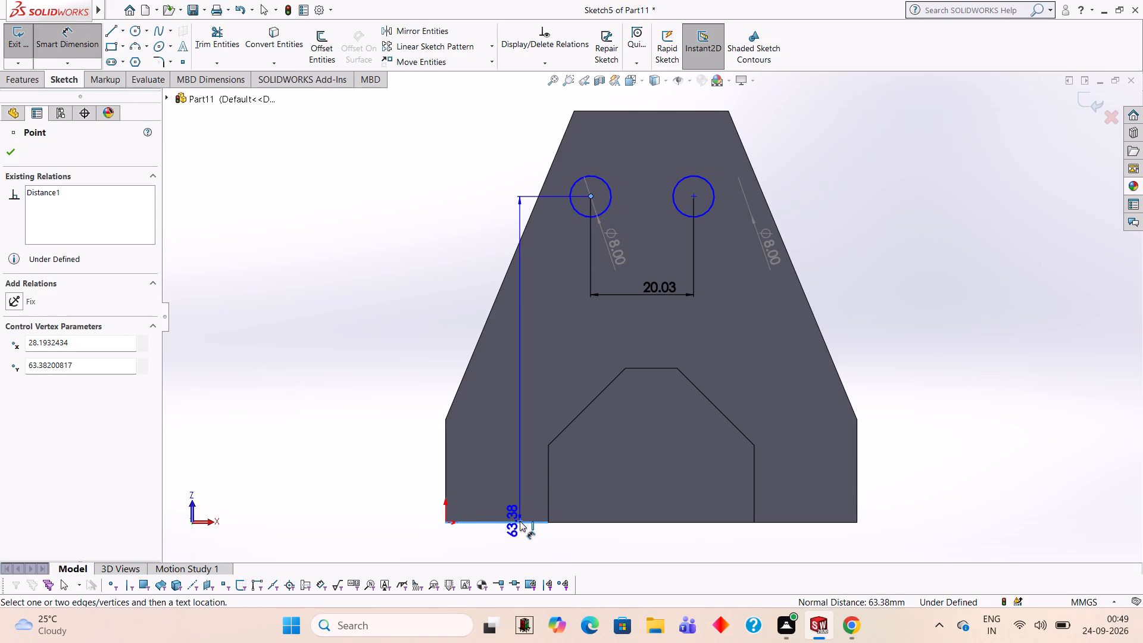
pyautogui.click(329, 369)
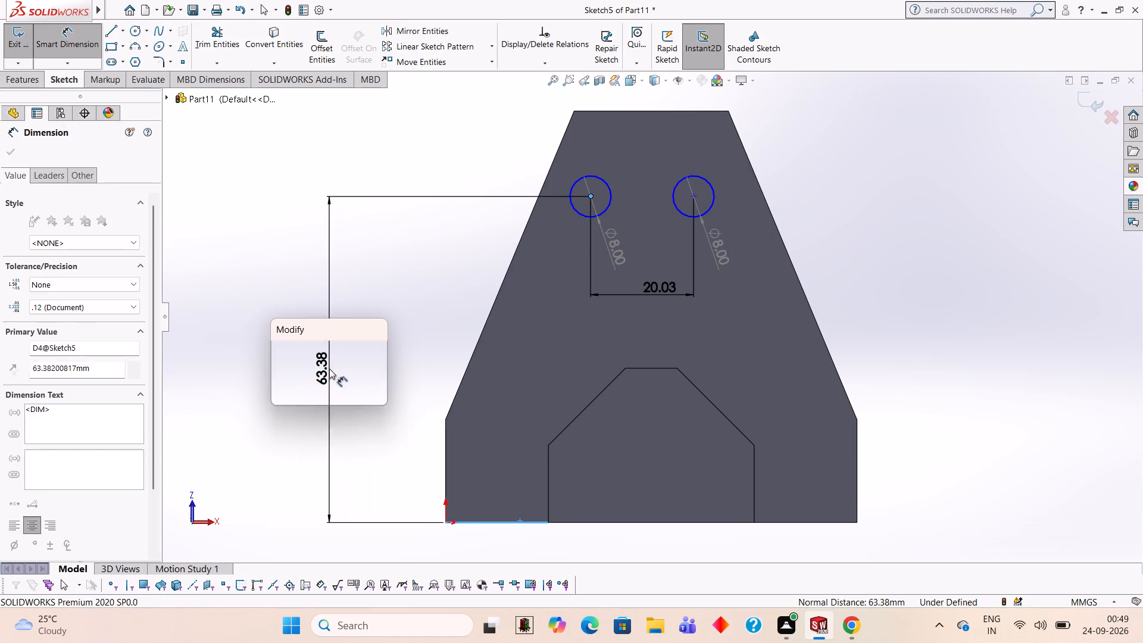
pyautogui.write('45')
pyautogui.press('Return')
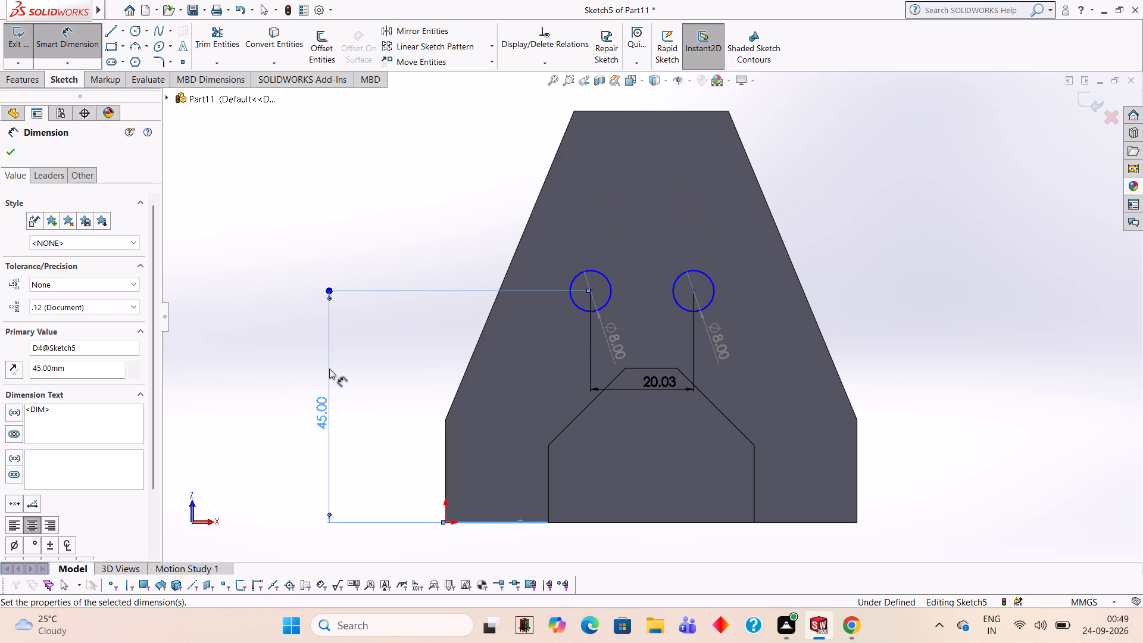
pyautogui.click(434, 248)
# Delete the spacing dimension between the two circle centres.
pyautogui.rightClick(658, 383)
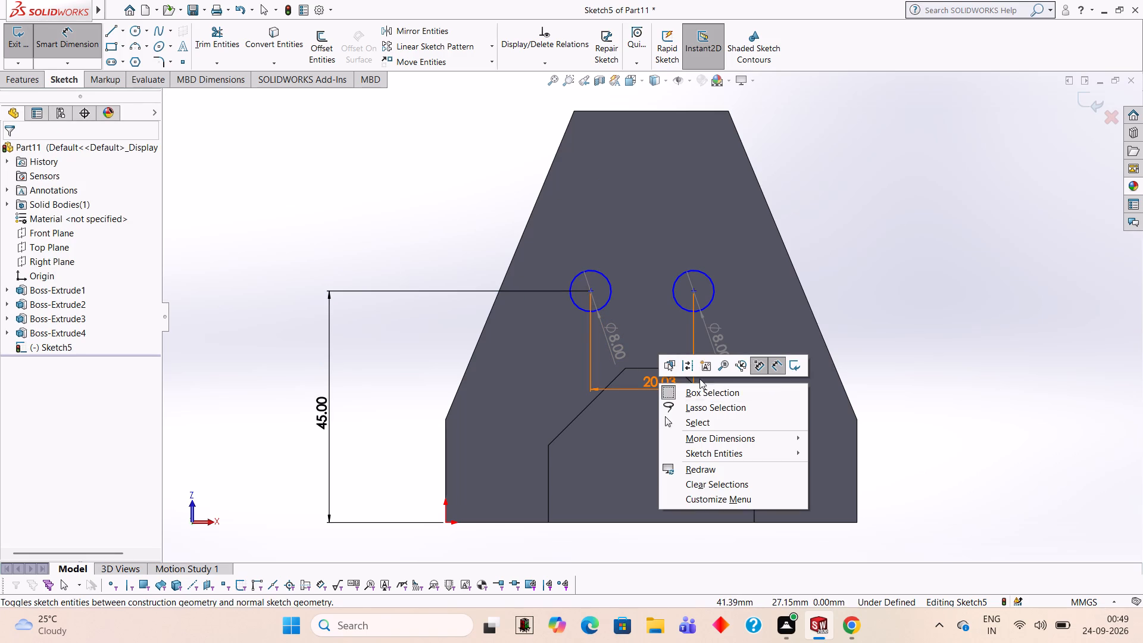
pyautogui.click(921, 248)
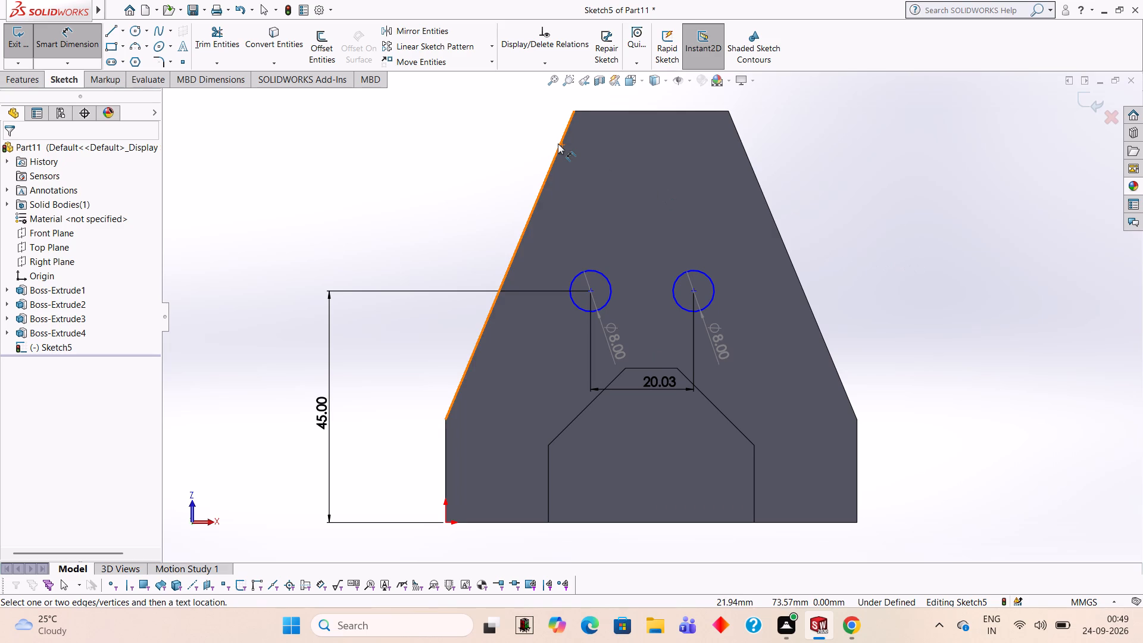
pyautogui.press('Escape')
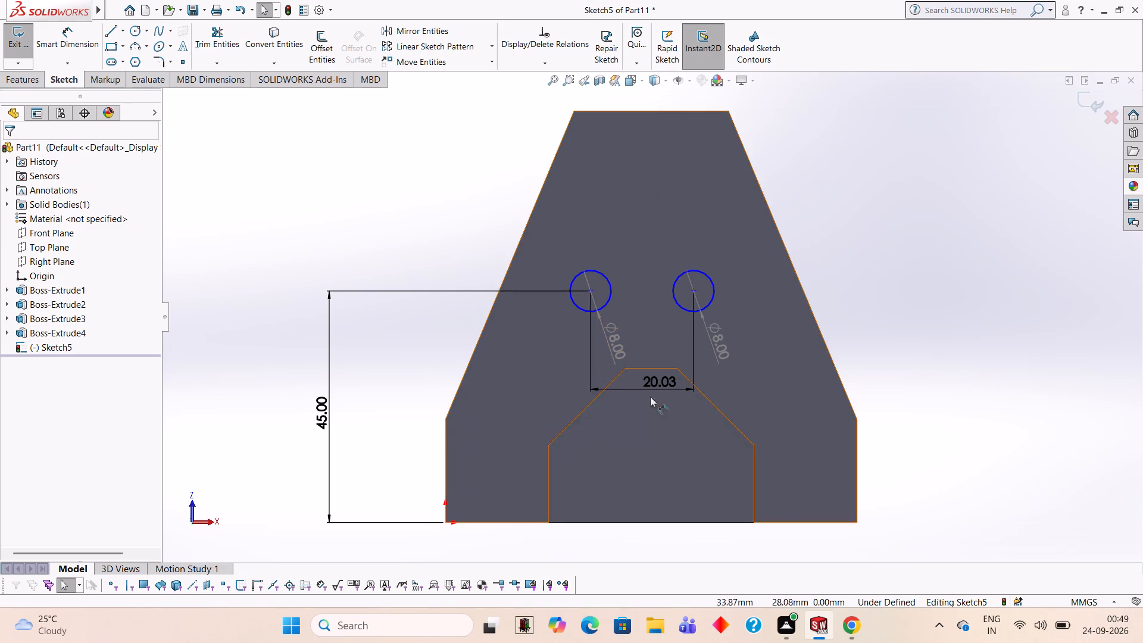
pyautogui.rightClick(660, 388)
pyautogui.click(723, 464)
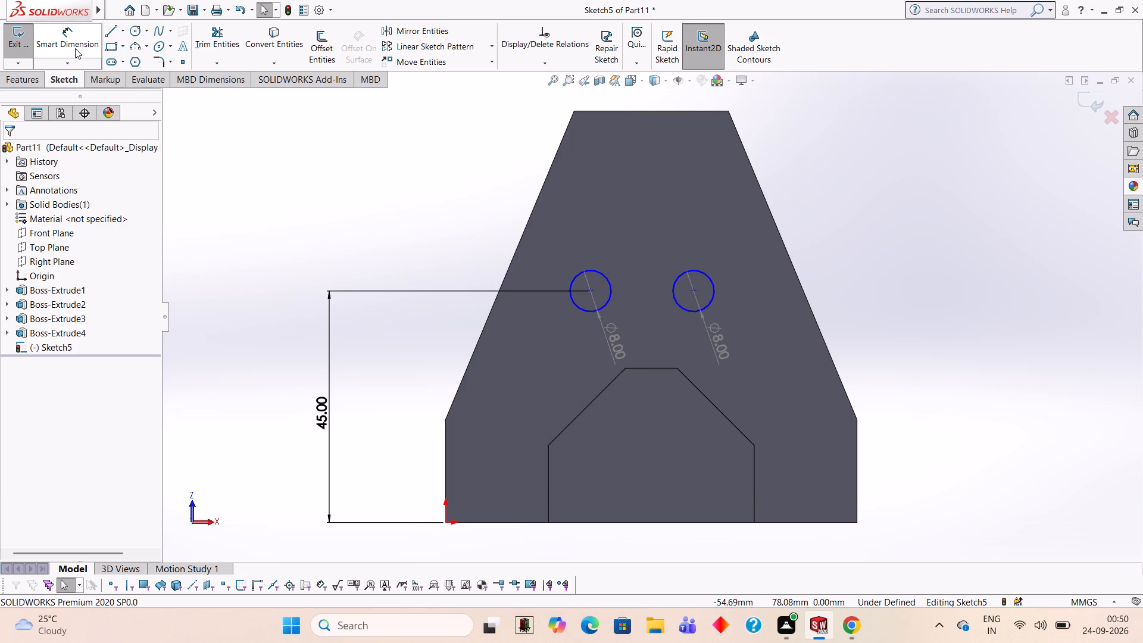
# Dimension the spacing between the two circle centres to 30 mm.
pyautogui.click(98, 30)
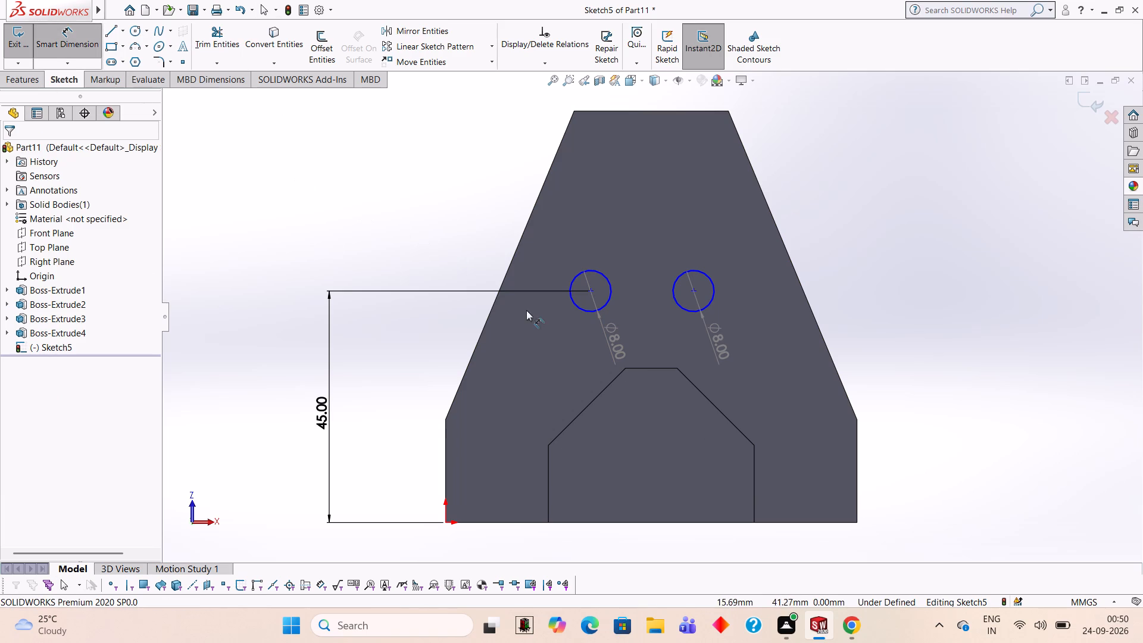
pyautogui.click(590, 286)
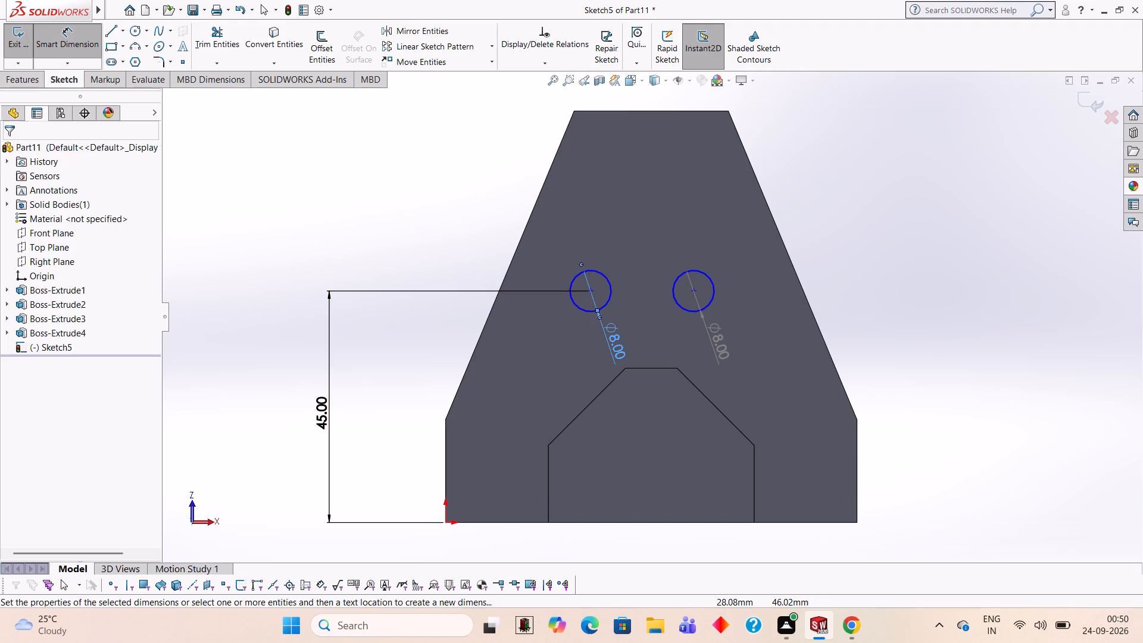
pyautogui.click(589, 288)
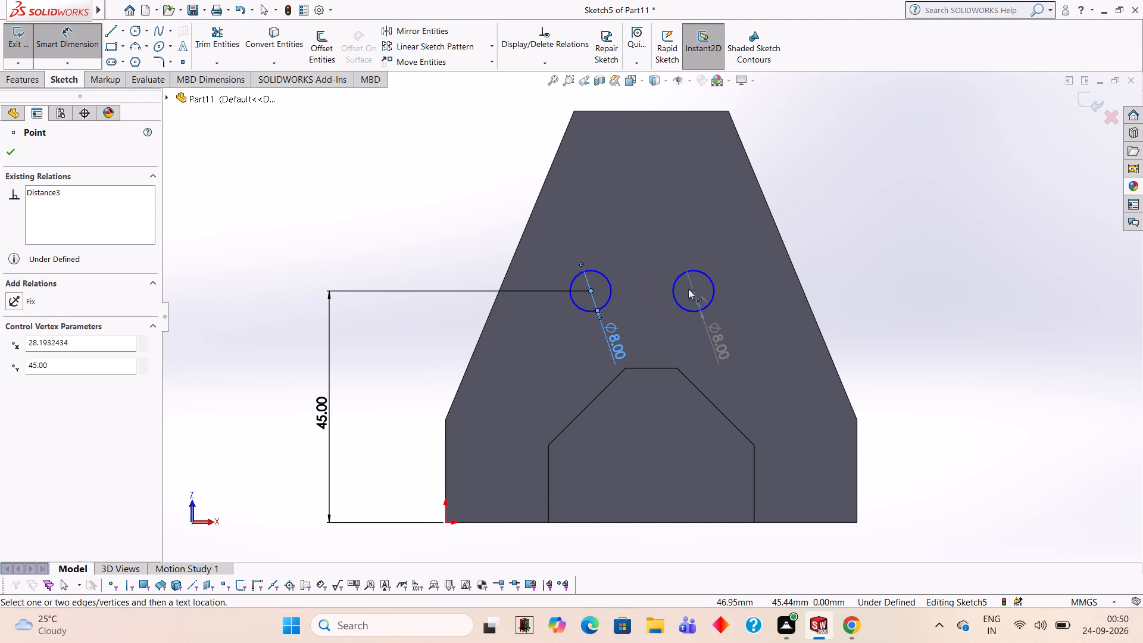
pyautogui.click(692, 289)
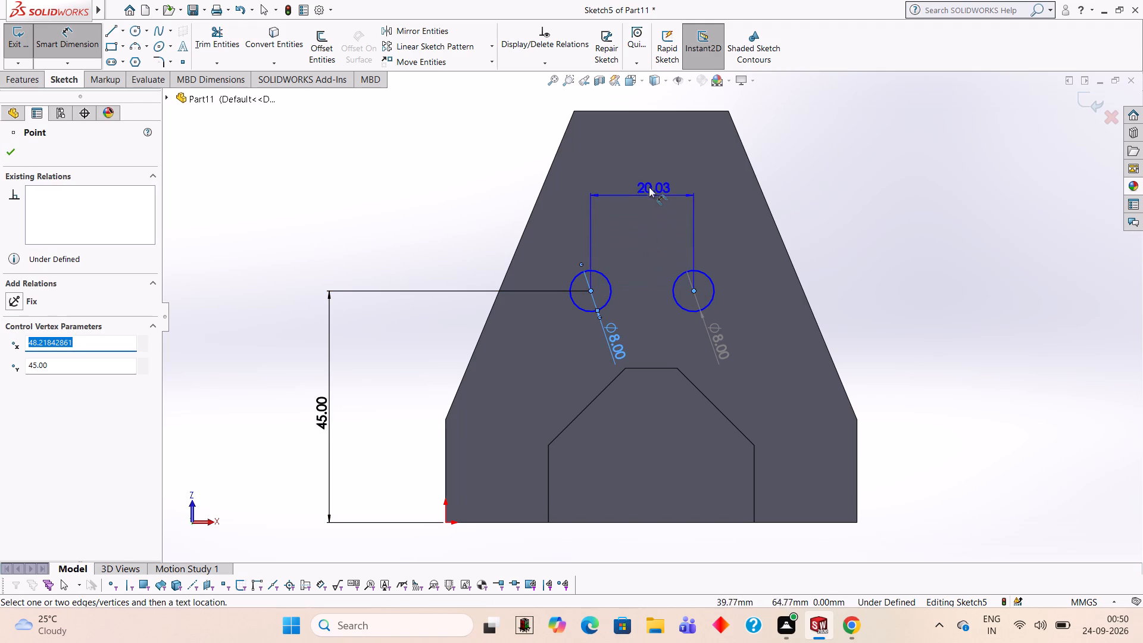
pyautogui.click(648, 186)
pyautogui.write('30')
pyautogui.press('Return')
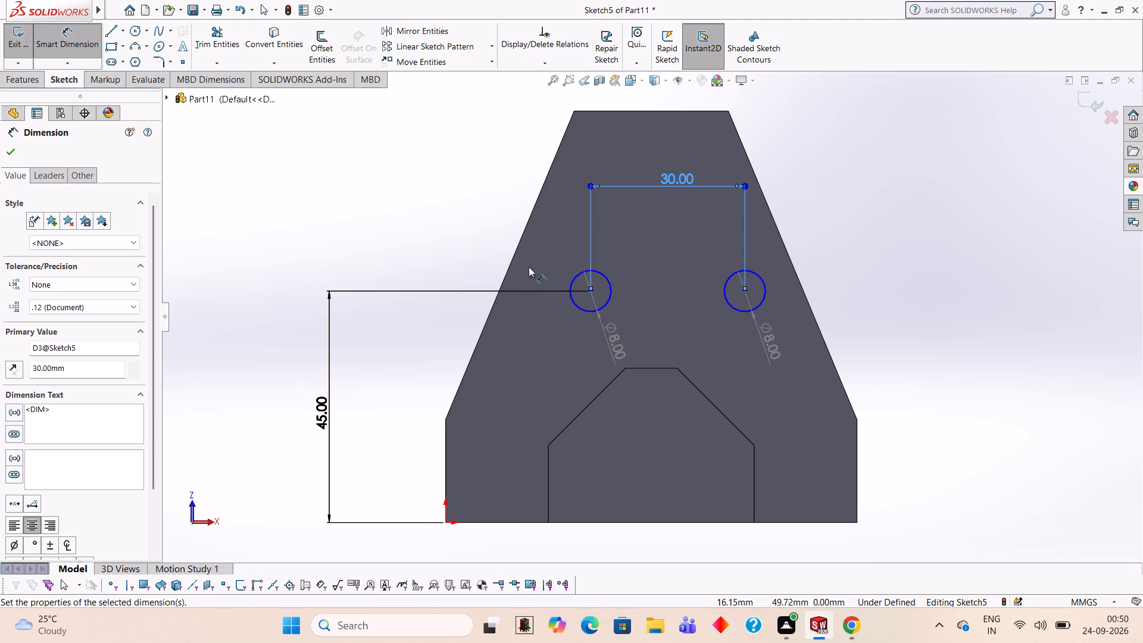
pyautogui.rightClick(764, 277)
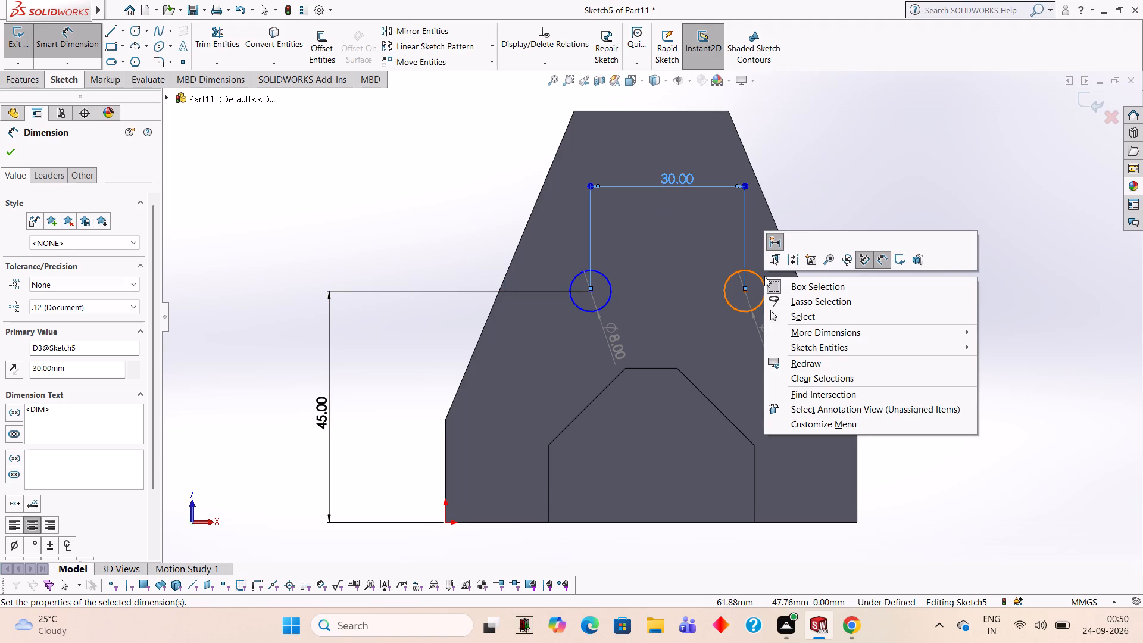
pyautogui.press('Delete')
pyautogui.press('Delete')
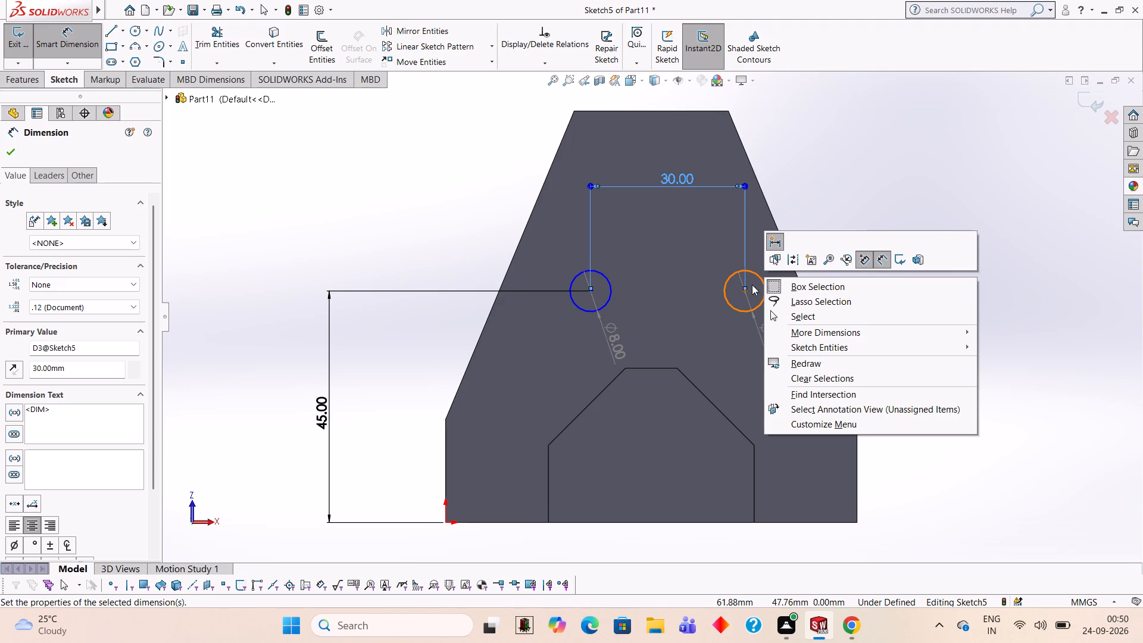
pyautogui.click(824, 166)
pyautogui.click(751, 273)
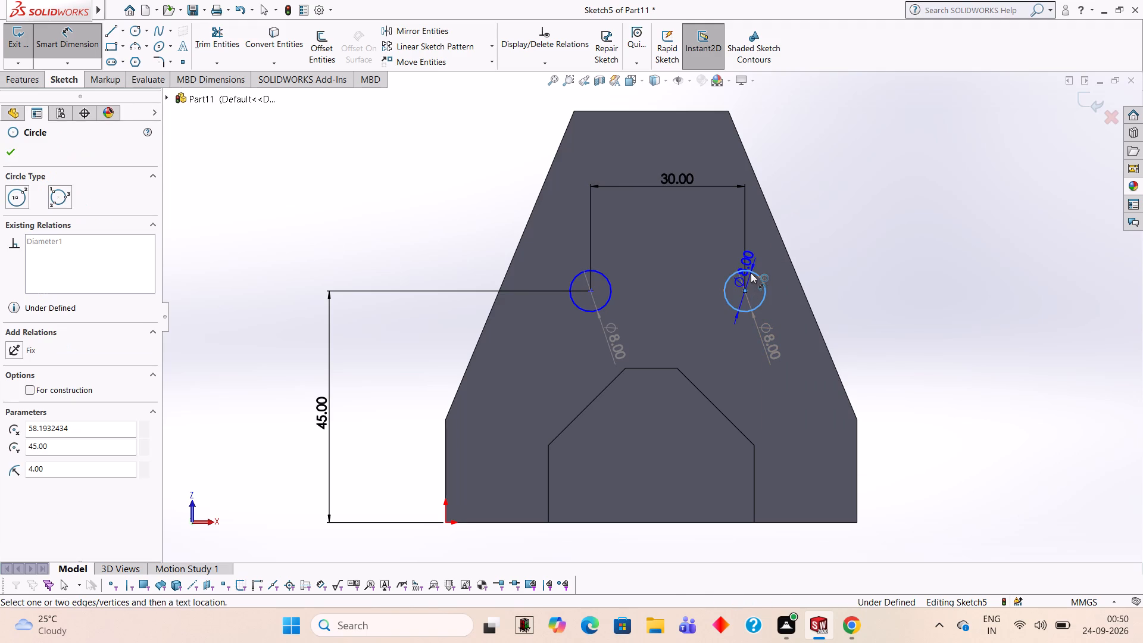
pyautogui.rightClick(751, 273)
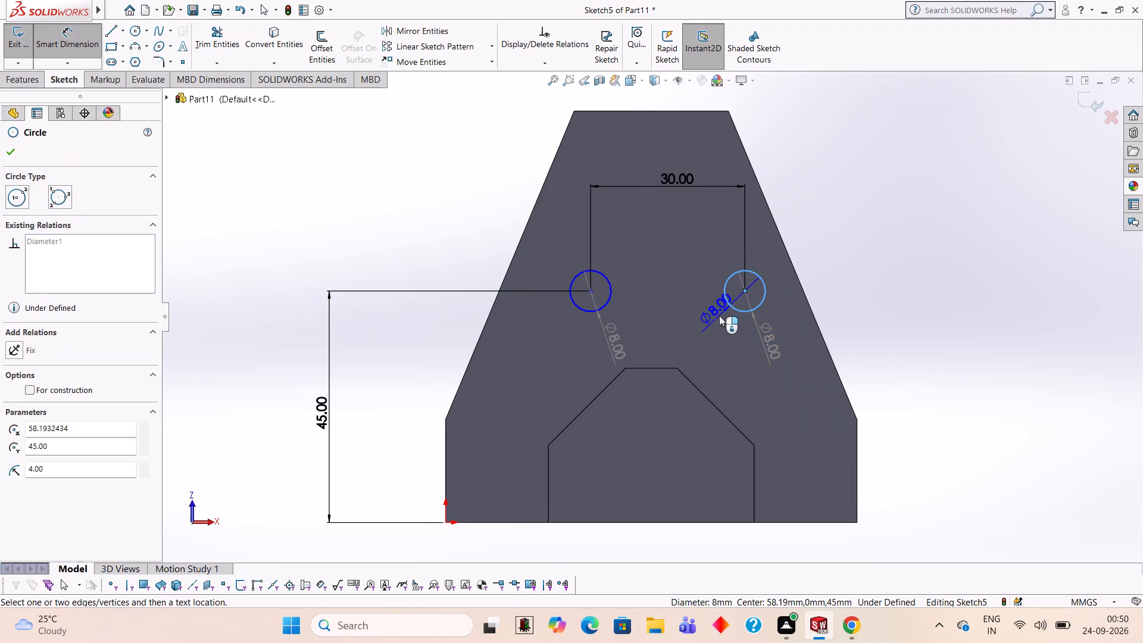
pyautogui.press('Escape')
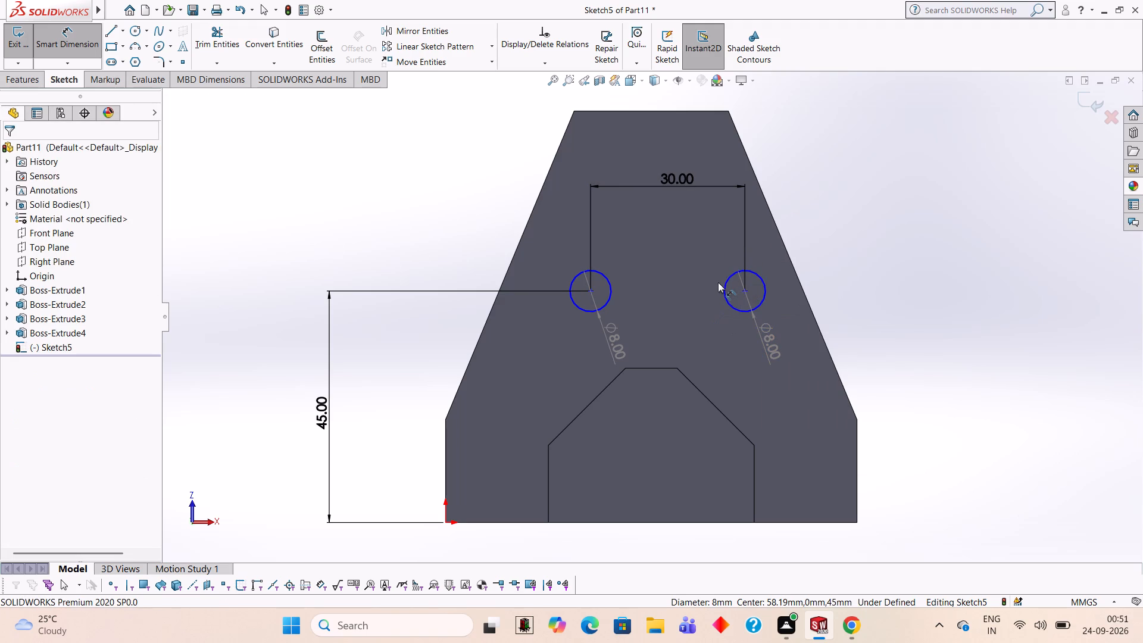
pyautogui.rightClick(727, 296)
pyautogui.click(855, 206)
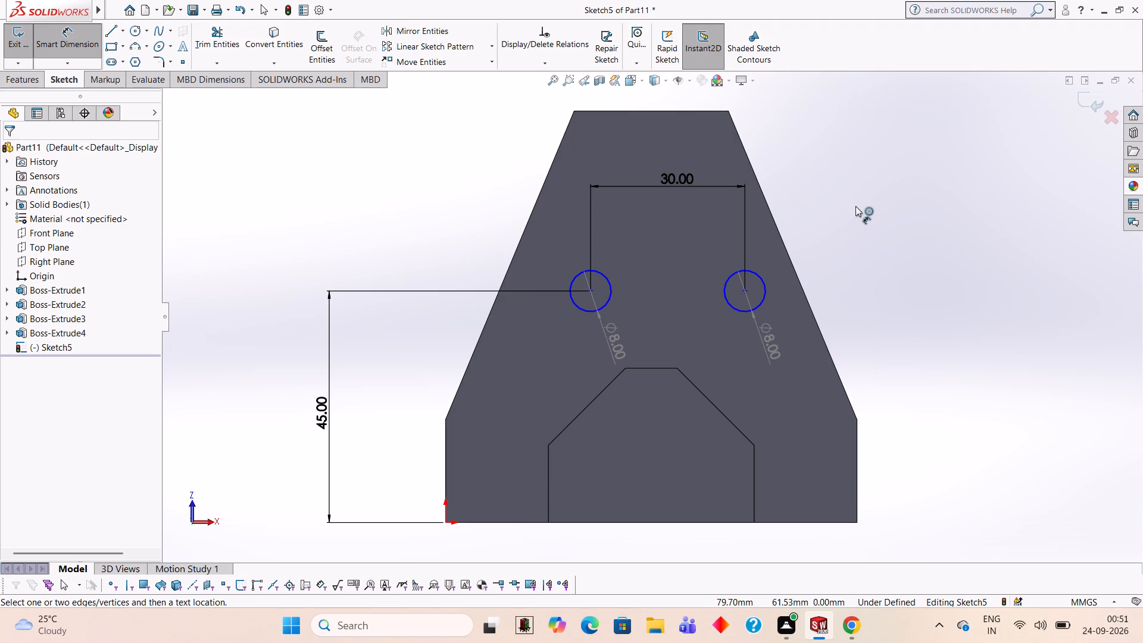
# Undo the dimensions and both circles until the sketch on the underside face is empty.
pyautogui.hotkey('ctrl', 'z')
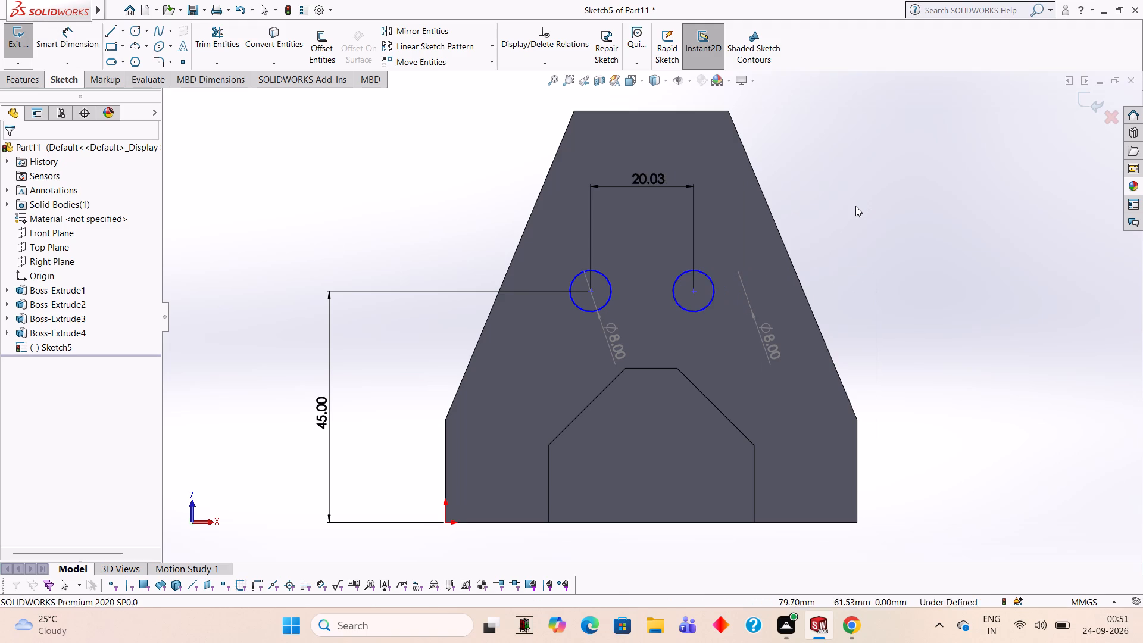
pyautogui.hotkey('ctrl', 'z')
pyautogui.hotkey('ctrl', 'z')
pyautogui.hotkey('ctrl', 'z')
pyautogui.hotkey('ctrl', 'z')
pyautogui.hotkey('ctrl', 'z')
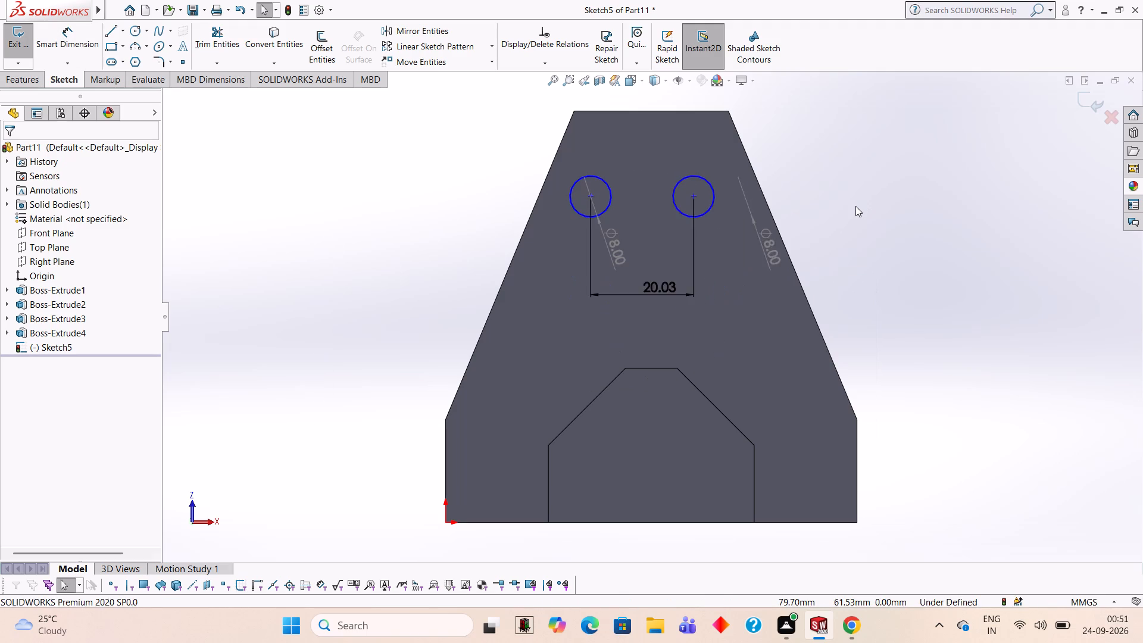
pyautogui.hotkey('ctrl', 'z')
pyautogui.hotkey('ctrl', 'z')
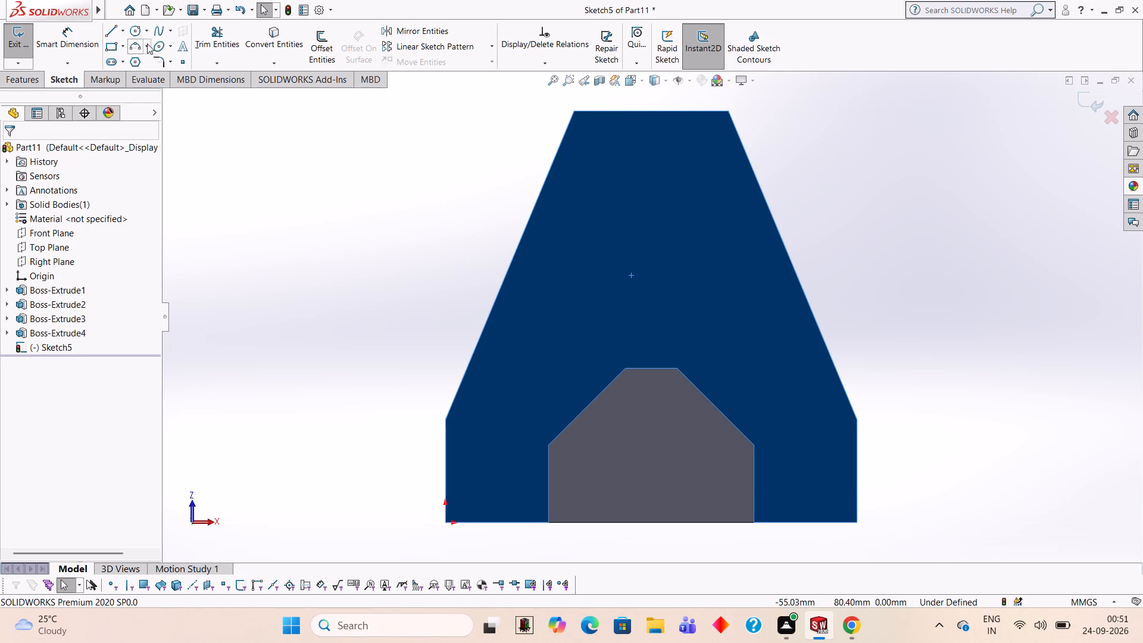
# Sketch helper lines: 45 mm perpendicular from the wide edge's midpoint, 15 mm sideways towards the origin side, and 30 mm back across.
pyautogui.click(109, 30)
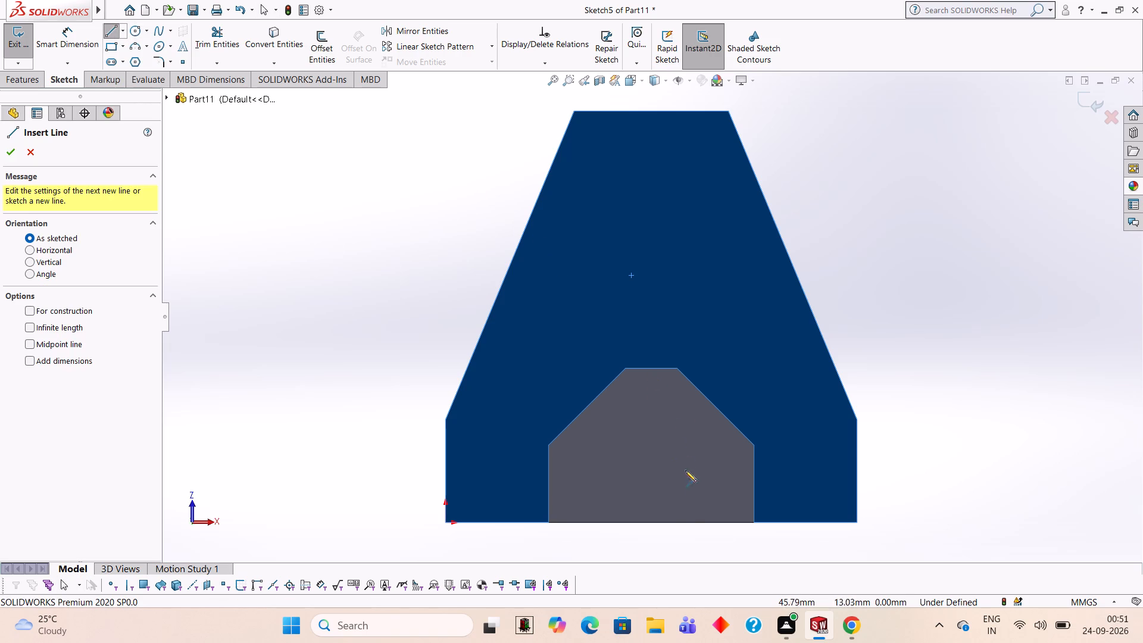
pyautogui.click(651, 522)
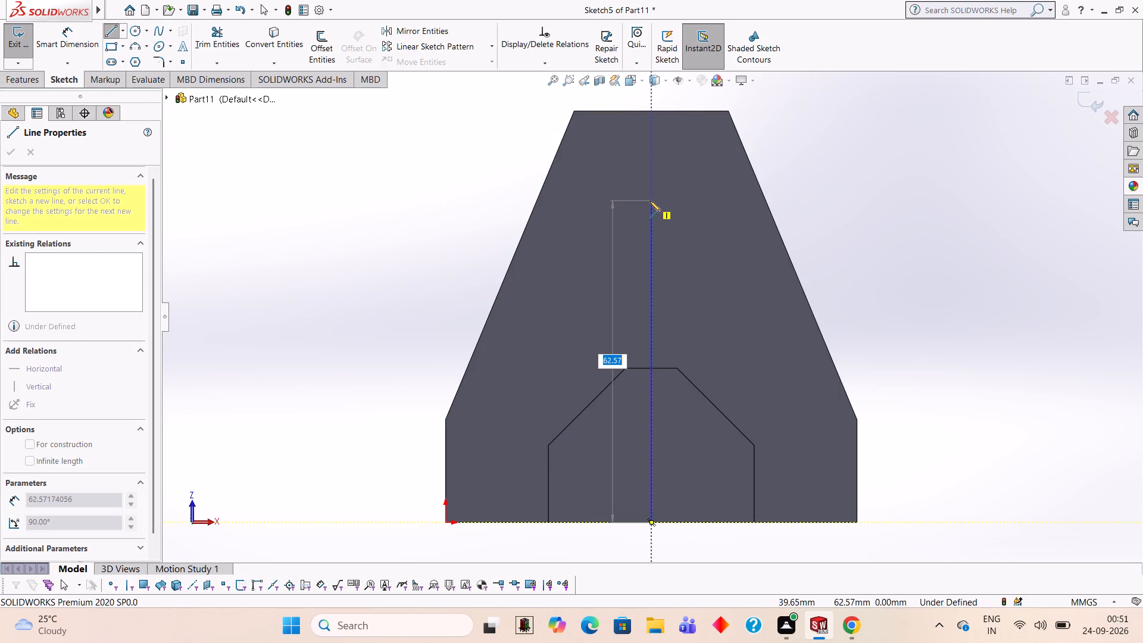
pyautogui.write('45')
pyautogui.press('Return')
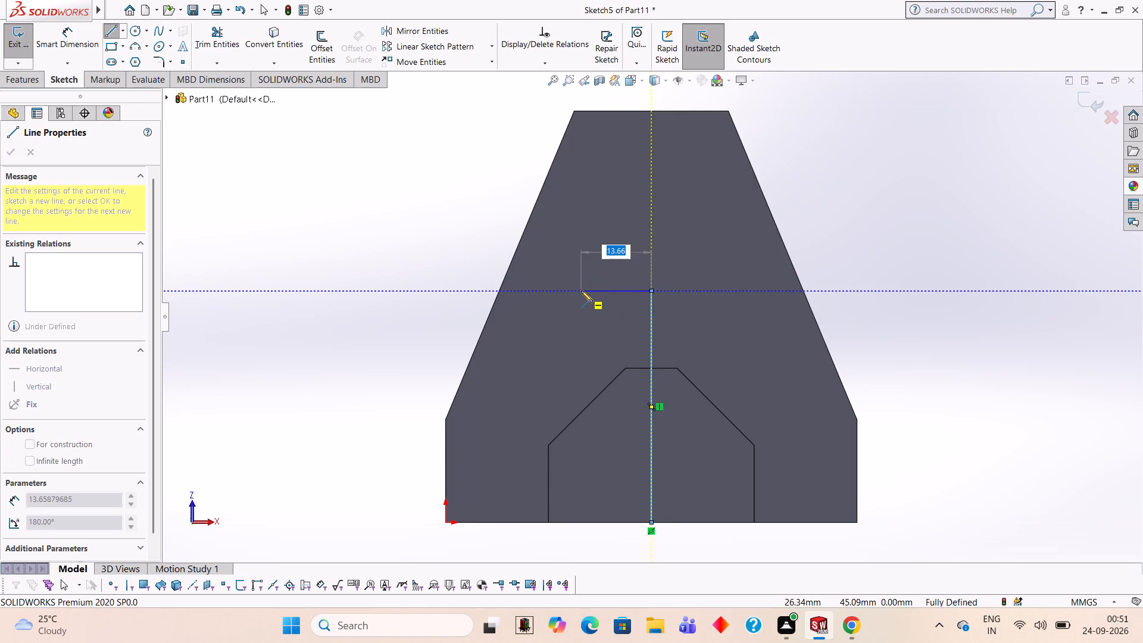
pyautogui.write('15')
pyautogui.press('Return')
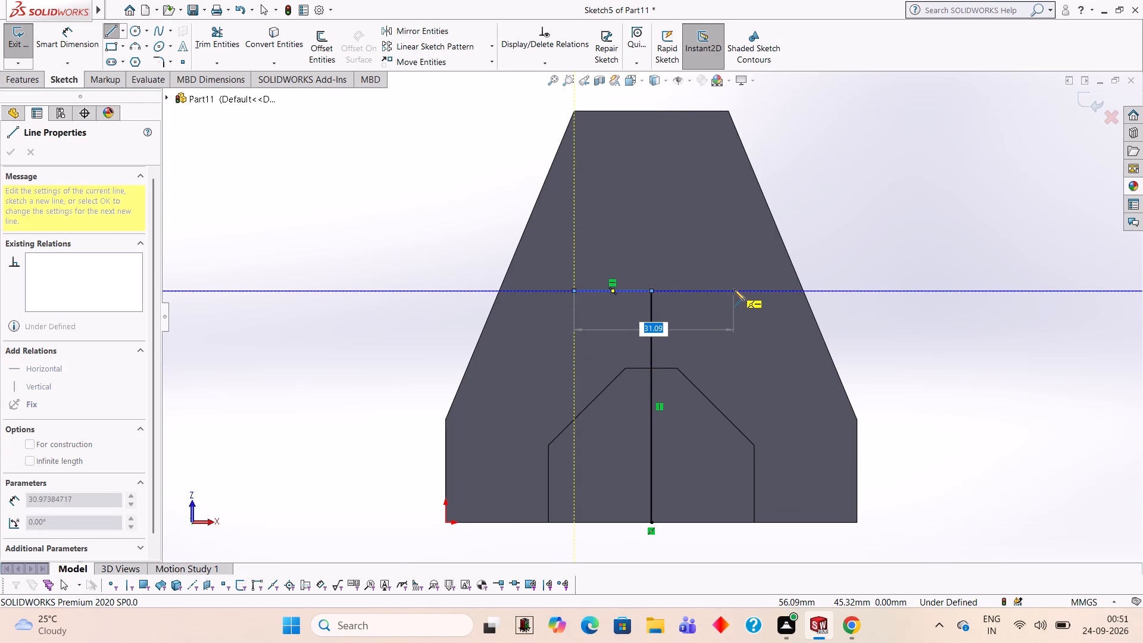
pyautogui.write('30')
pyautogui.press('Return')
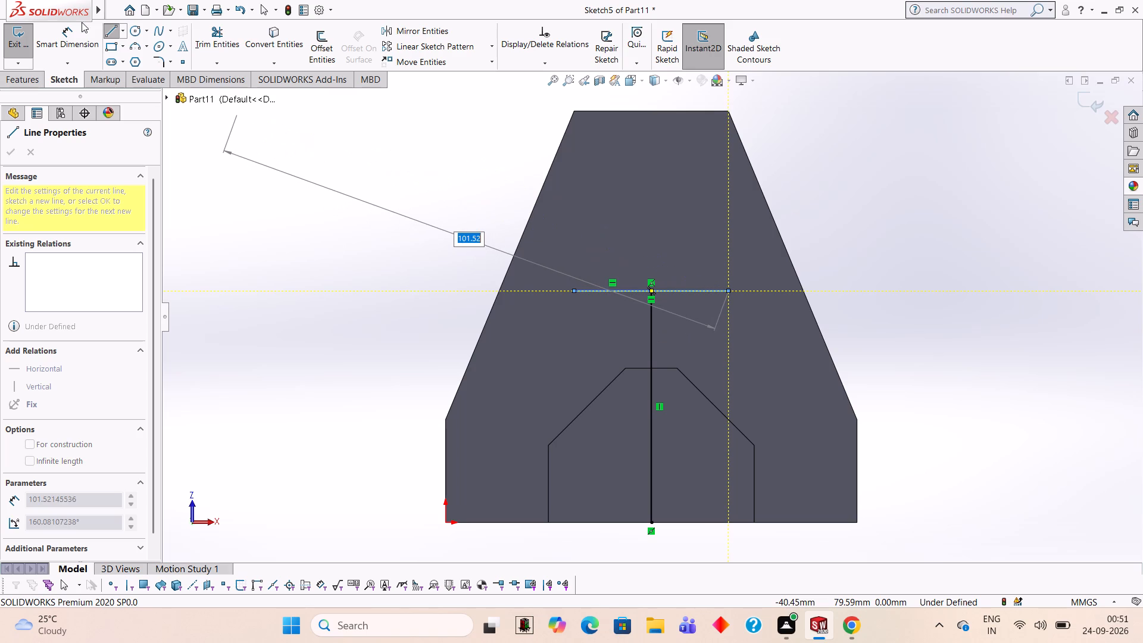
# Sketch two 8 mm diameter circles centred on the two ends of the 30 mm helper line.
pyautogui.click(128, 30)
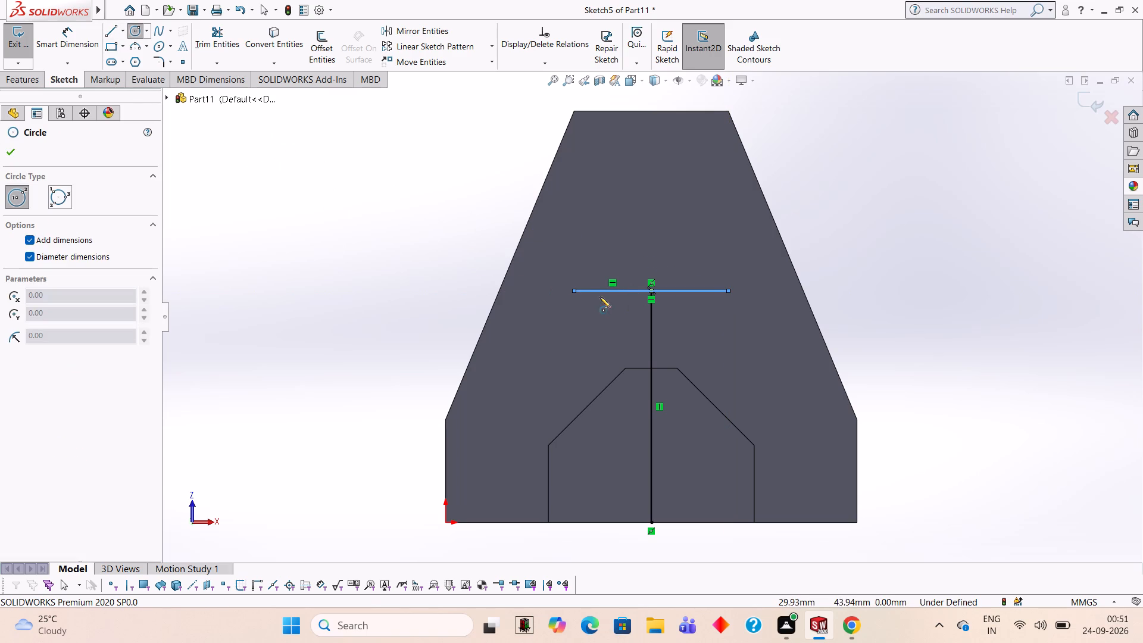
pyautogui.click(571, 290)
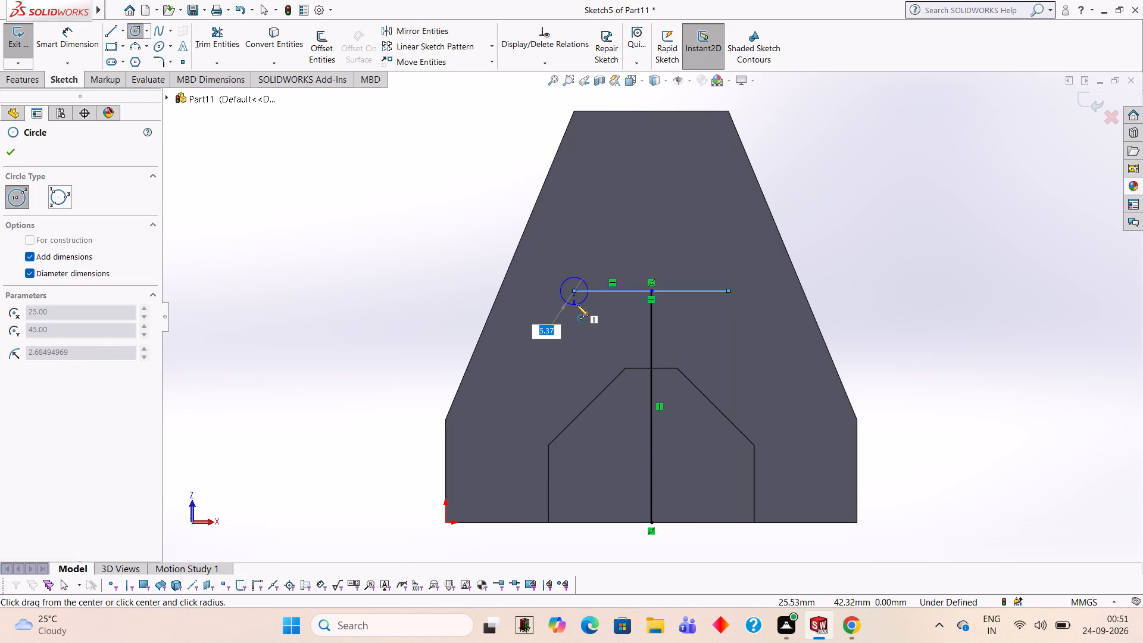
pyautogui.press('8')
pyautogui.press('Return')
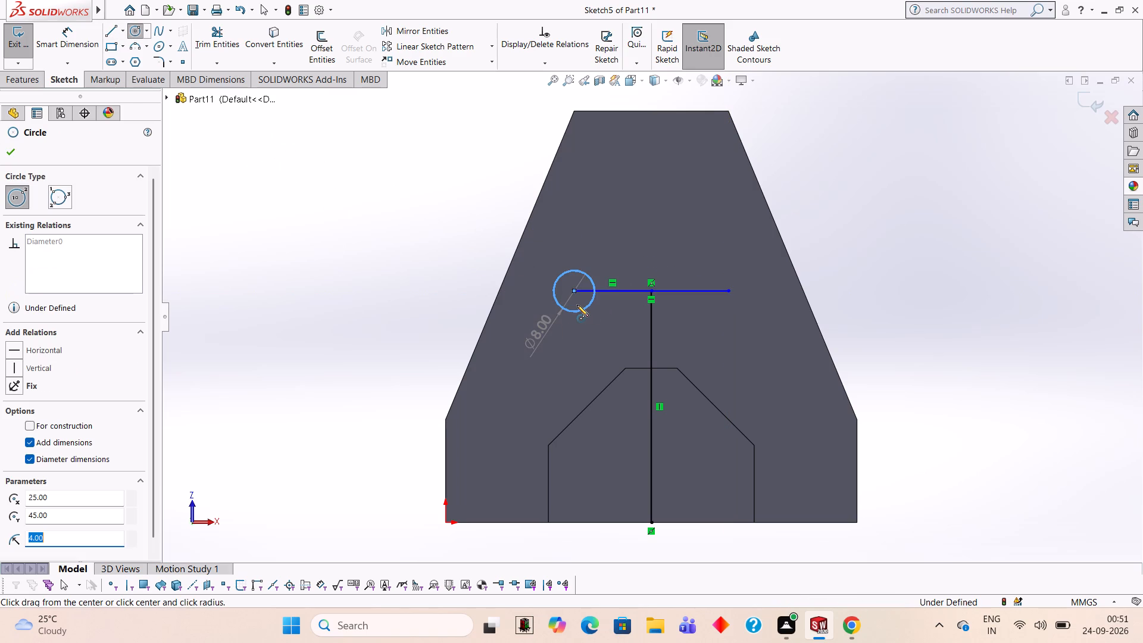
pyautogui.click(729, 291)
pyautogui.press('8')
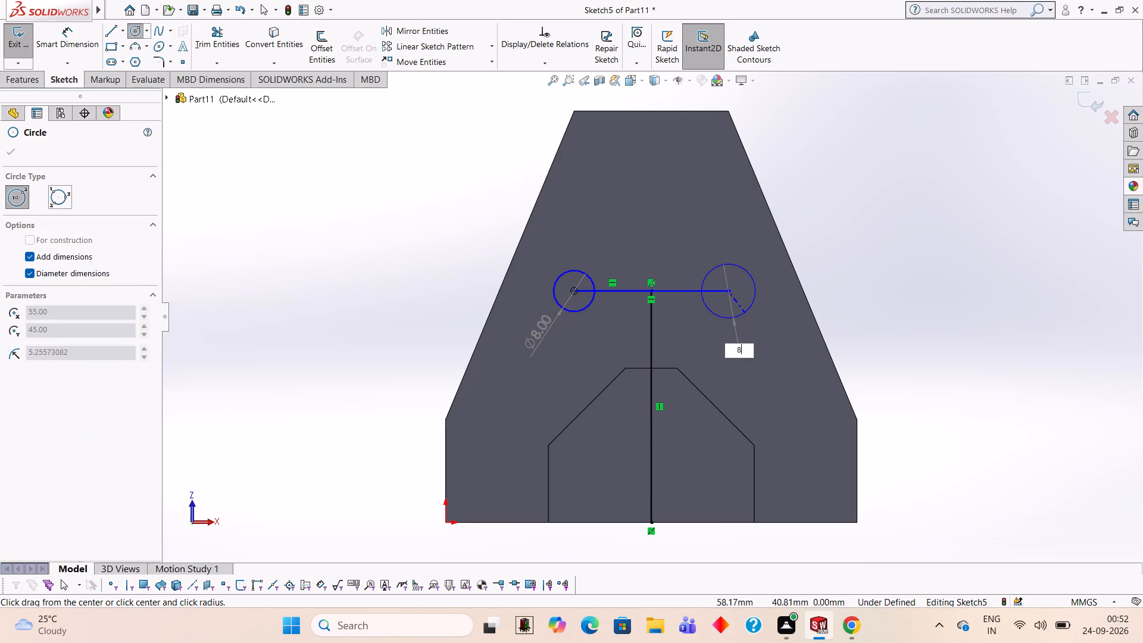
pyautogui.press('Return')
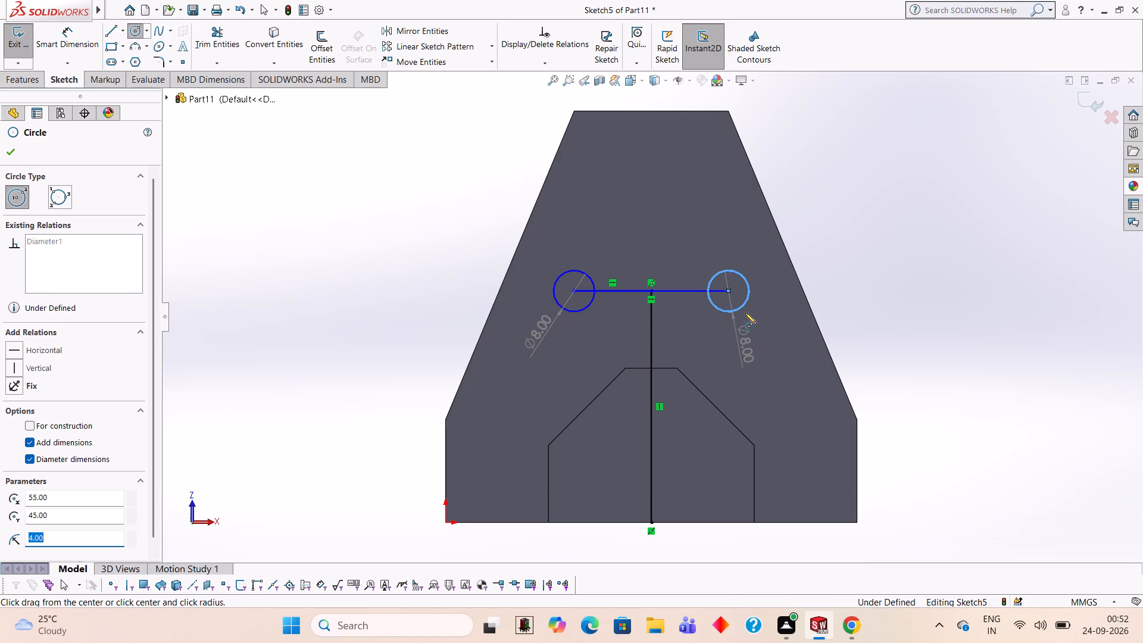
# Trim away all the horizontal and vertical helper lines, leaving only the two circles.
pyautogui.click(226, 43)
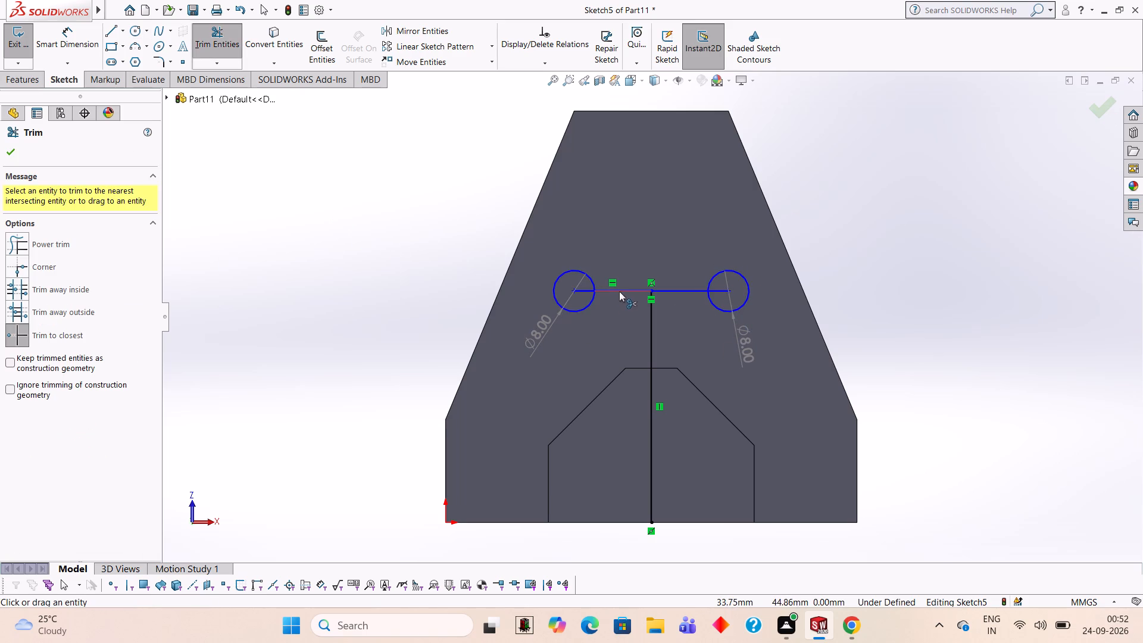
pyautogui.click(619, 291)
pyautogui.click(679, 291)
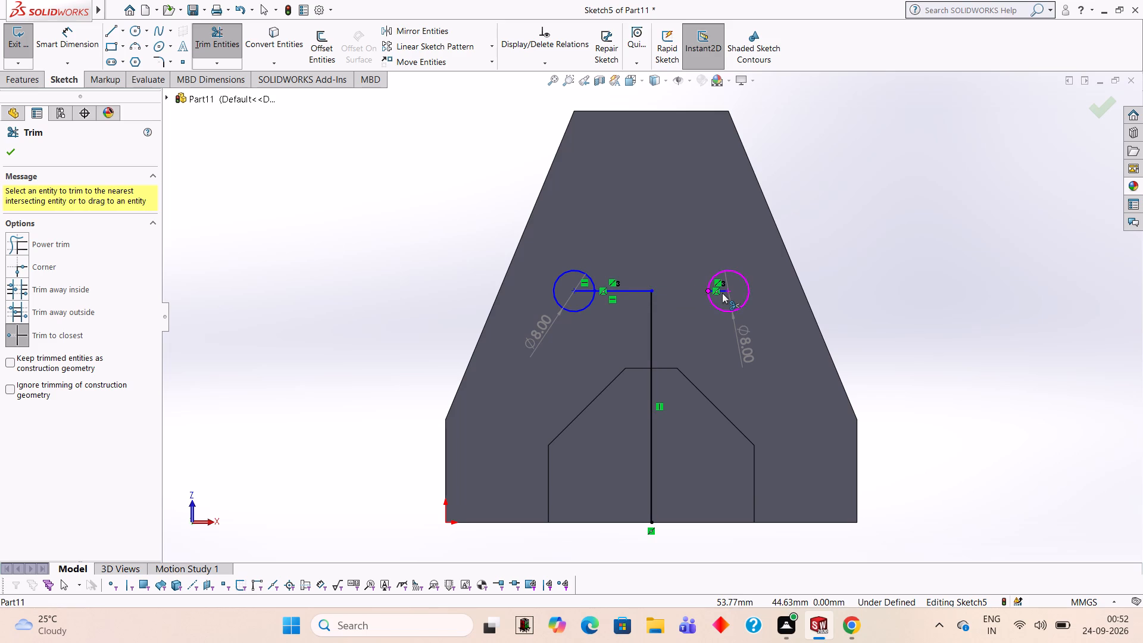
pyautogui.click(724, 288)
pyautogui.click(635, 288)
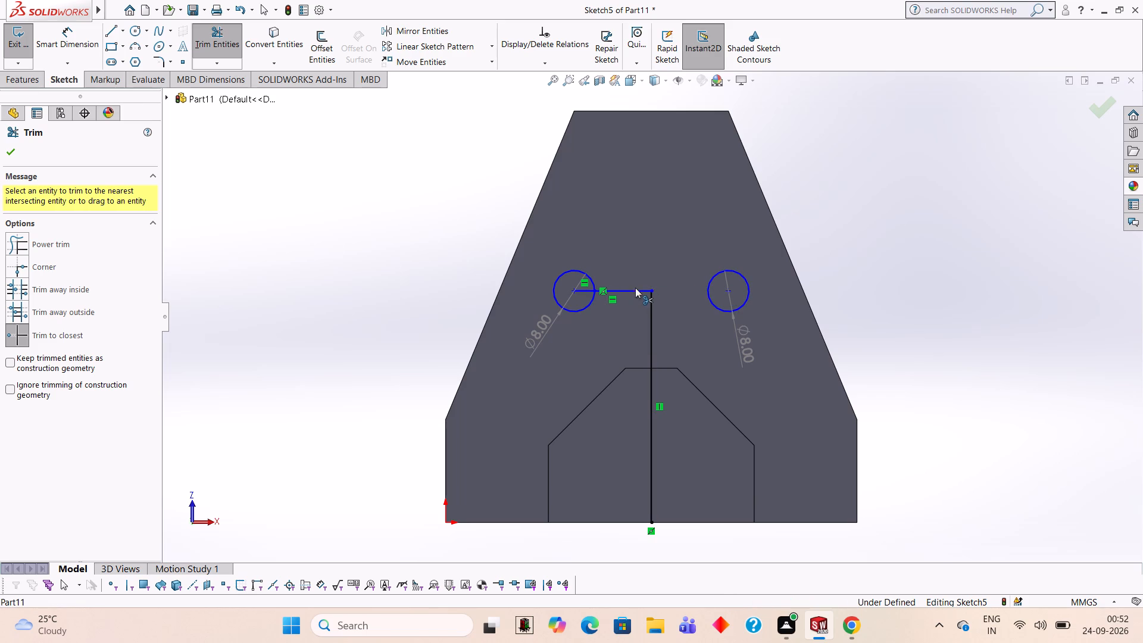
pyautogui.click(580, 289)
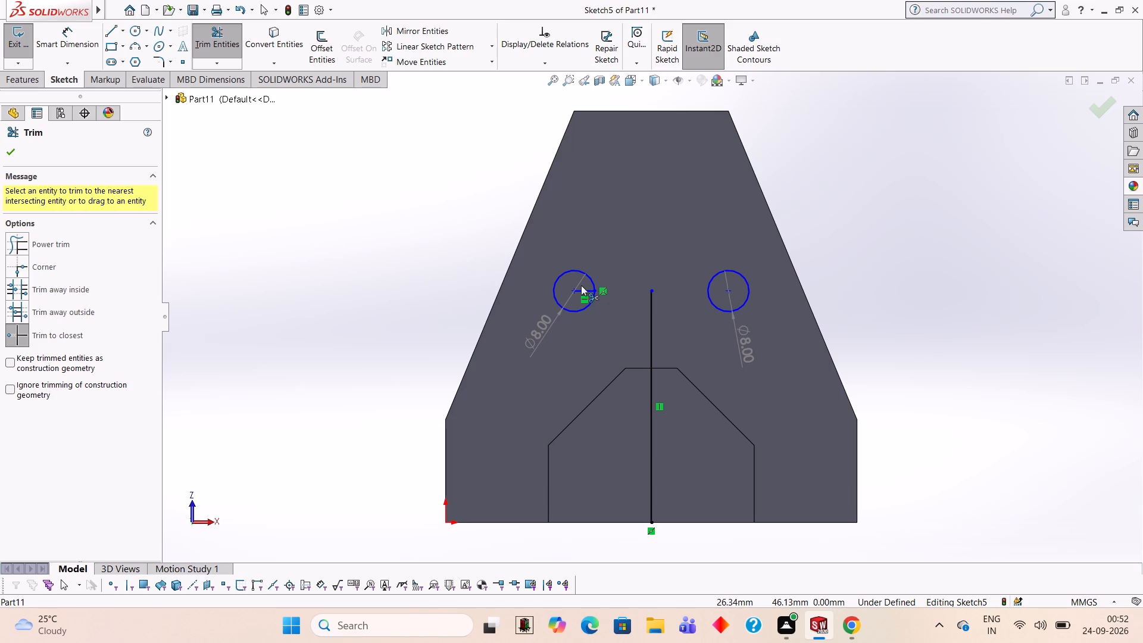
pyautogui.click(588, 289)
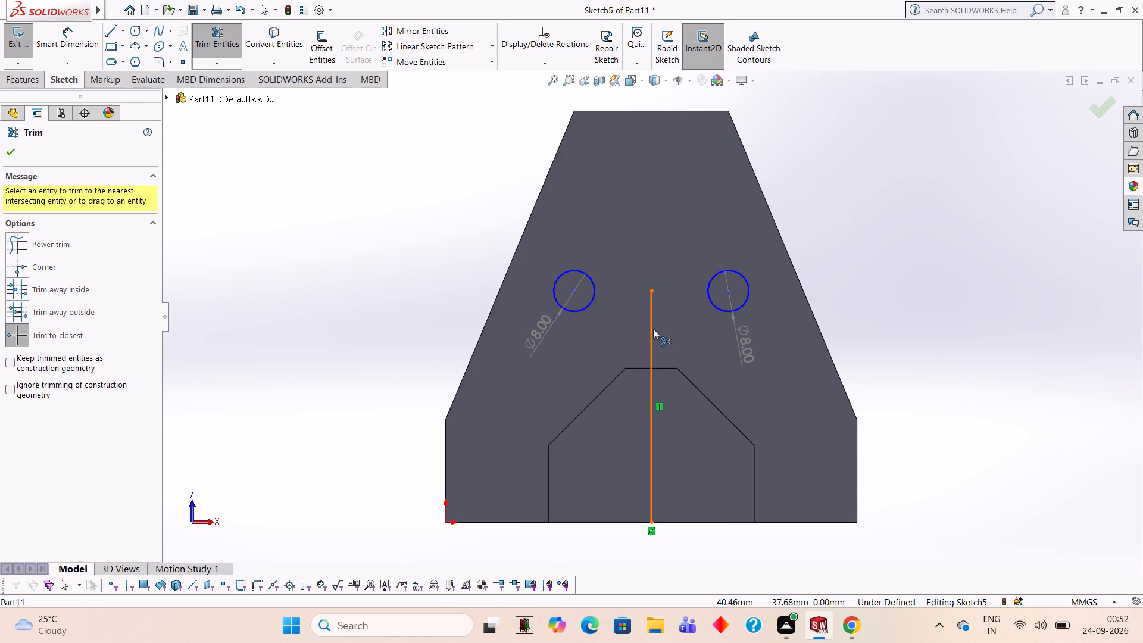
pyautogui.click(653, 329)
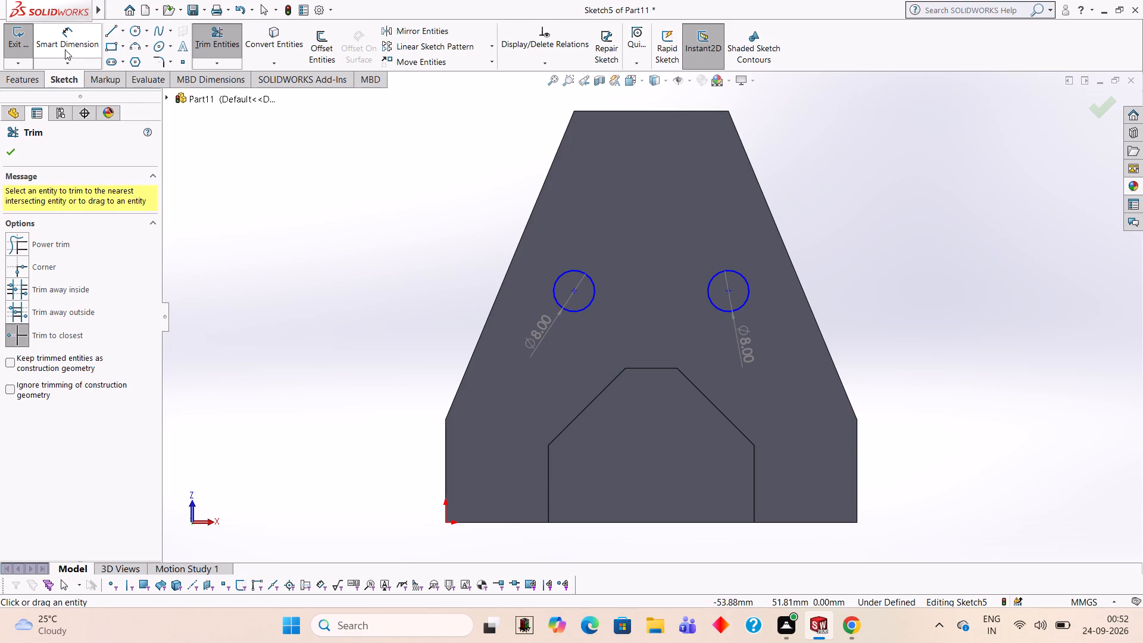
# Cut the two 8 mm circles 15 mm deep through the plate with a blind Extruded Cut.
pyautogui.click(29, 84)
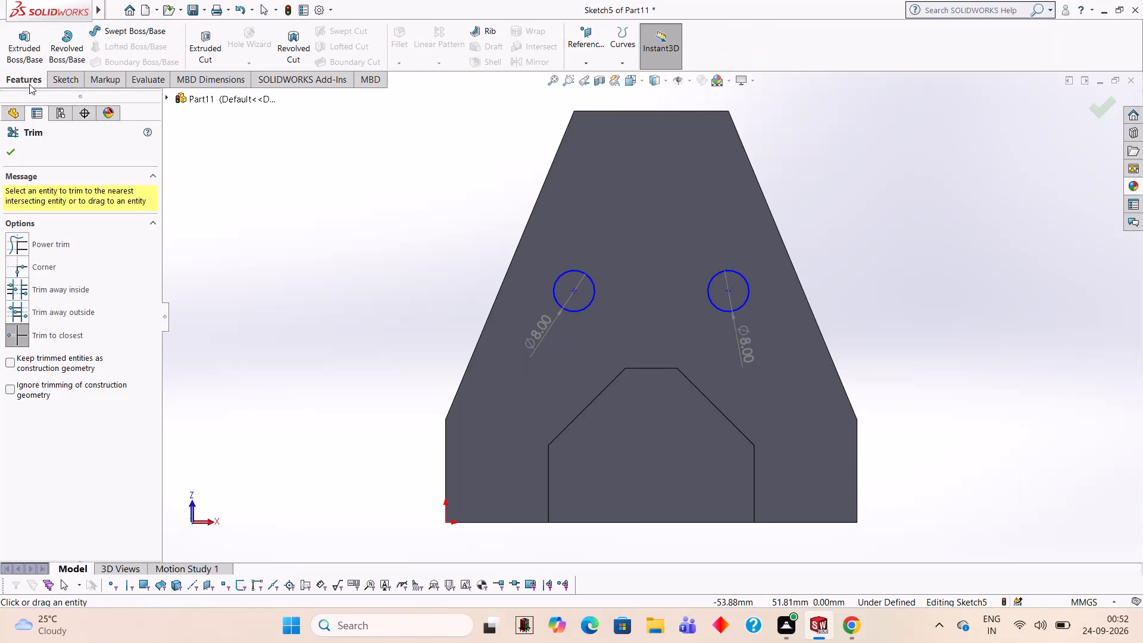
pyautogui.click(214, 54)
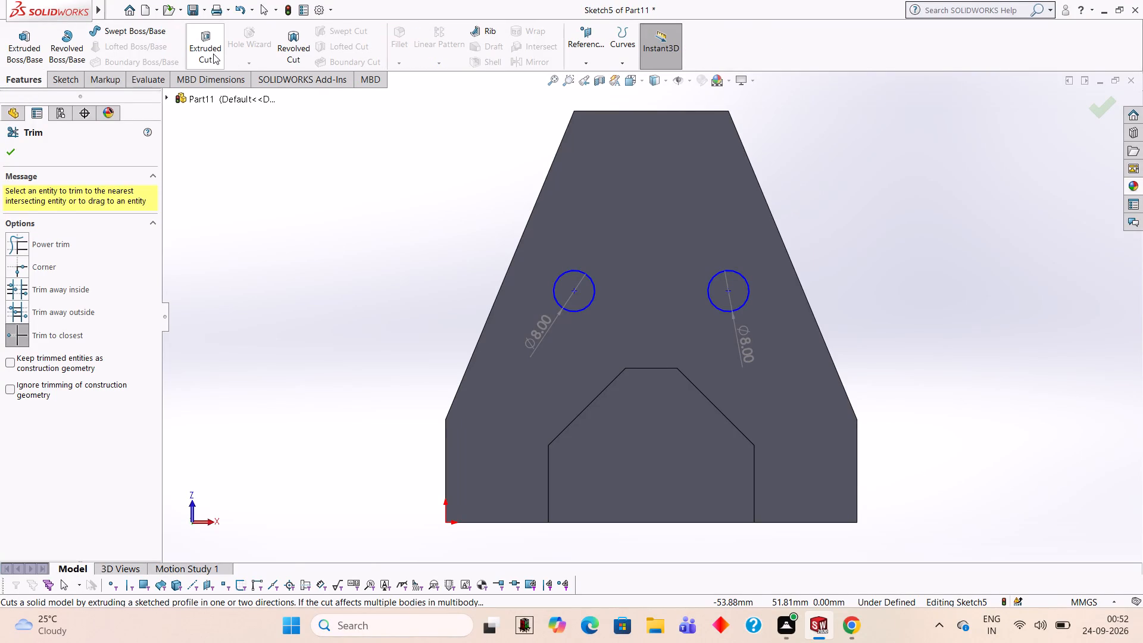
pyautogui.moveTo(366, 180); pyautogui.dragTo(408, 413, button='middle')
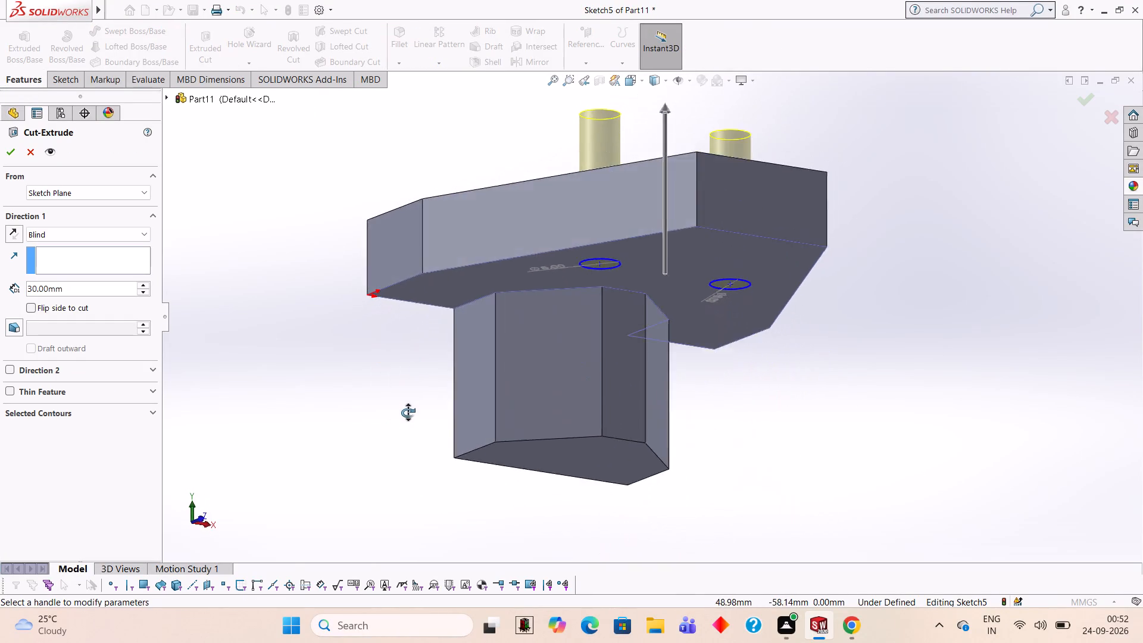
pyautogui.moveTo(408, 413); pyautogui.dragTo(402, 432, button='middle')
pyautogui.click(90, 288)
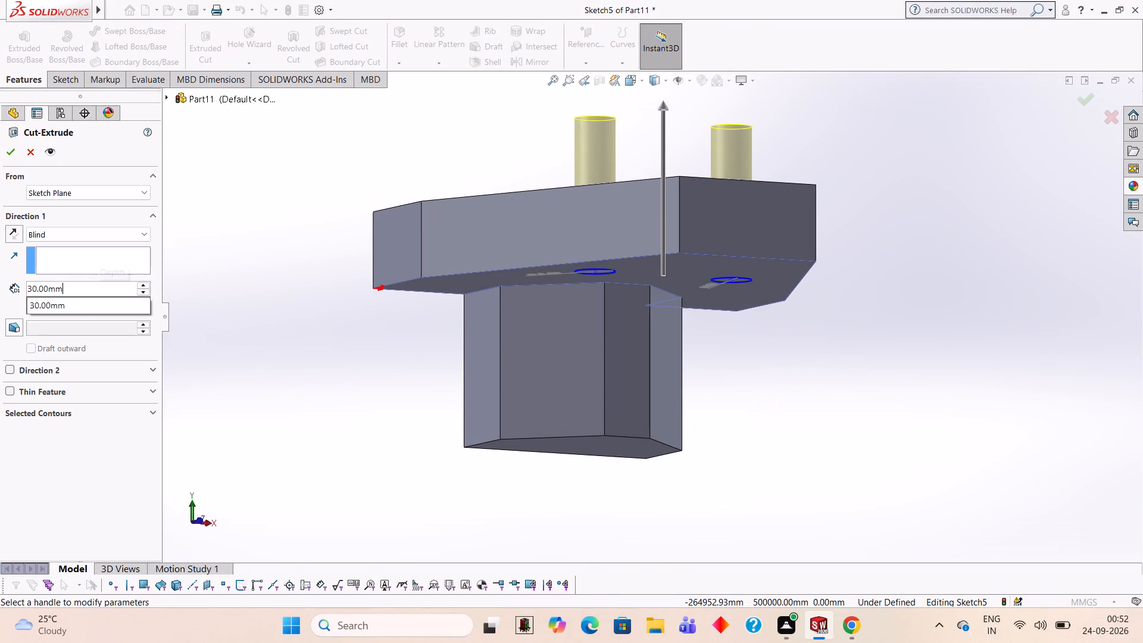
pyautogui.press('BackSpace')
pyautogui.press('BackSpace')
pyautogui.press('BackSpace')
pyautogui.press('BackSpace')
pyautogui.press('BackSpace')
pyautogui.press('BackSpace')
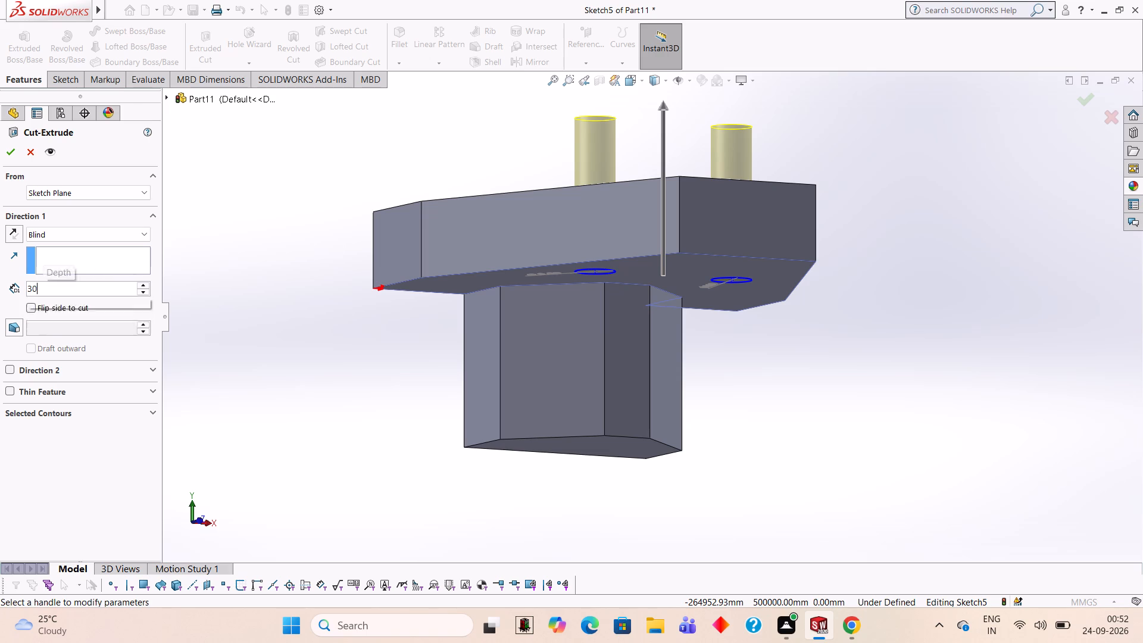
pyautogui.press('BackSpace')
pyautogui.write('15')
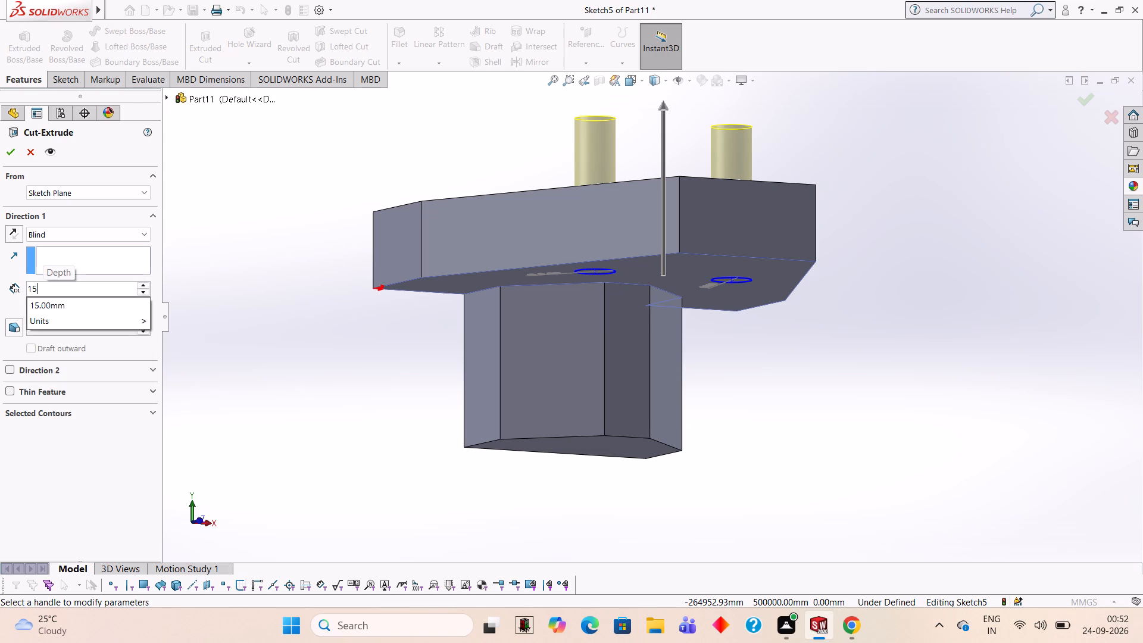
pyautogui.press('Return')
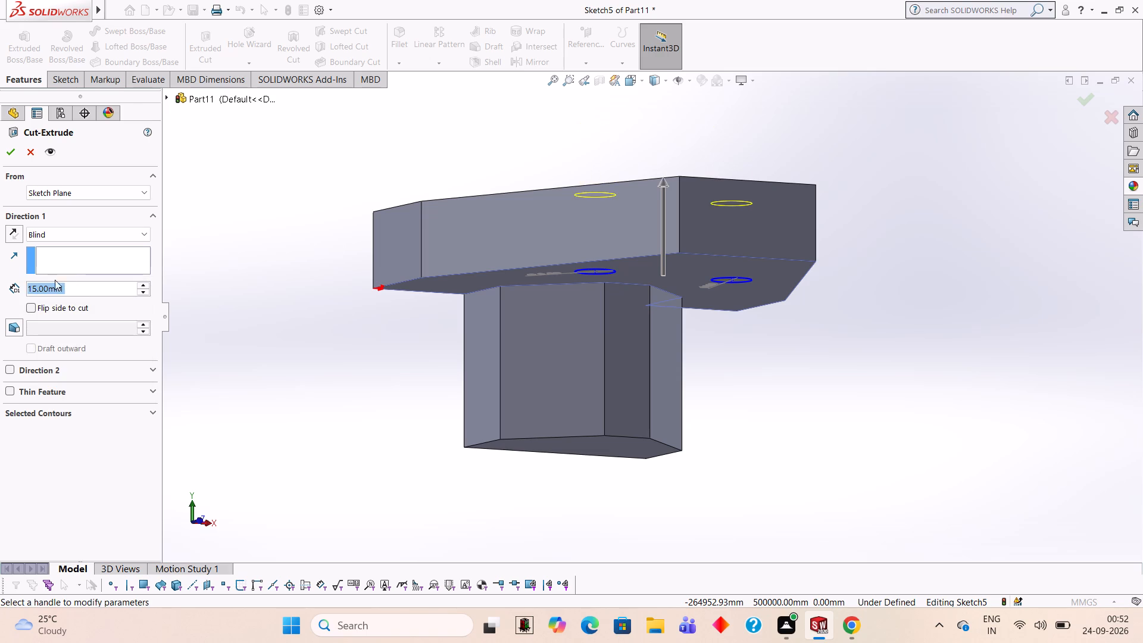
pyautogui.click(12, 151)
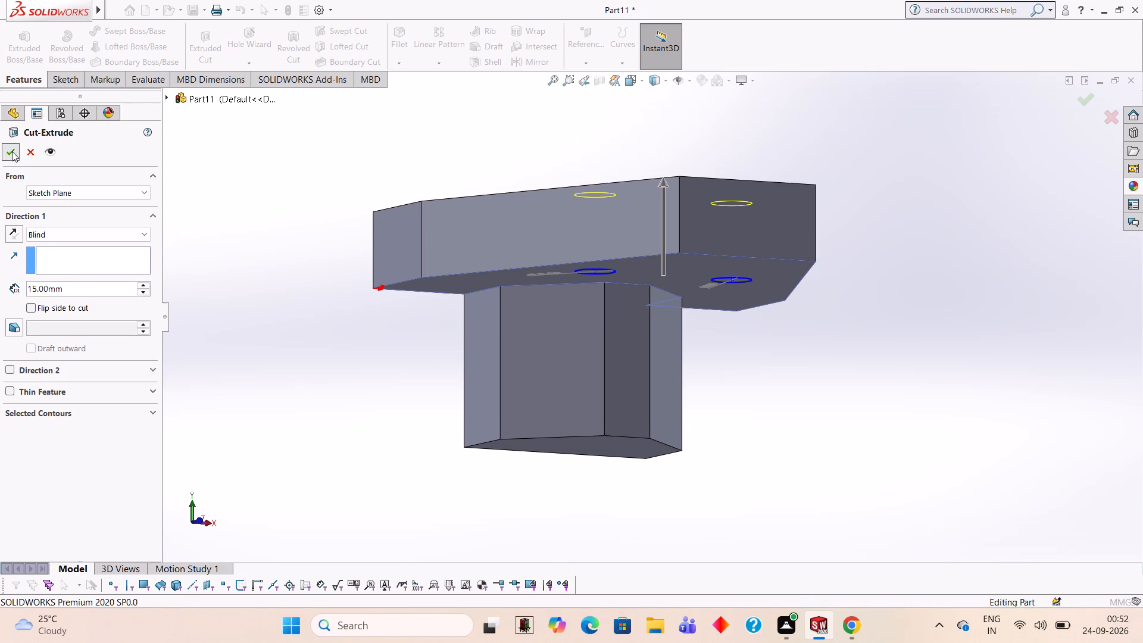
pyautogui.click(279, 273)
# Check the plate's thickness with Smart Dimension in a temporary sketch on the slanted side face, leaving that sketch empty.
pyautogui.moveTo(802, 397); pyautogui.dragTo(764, 246, button='middle')
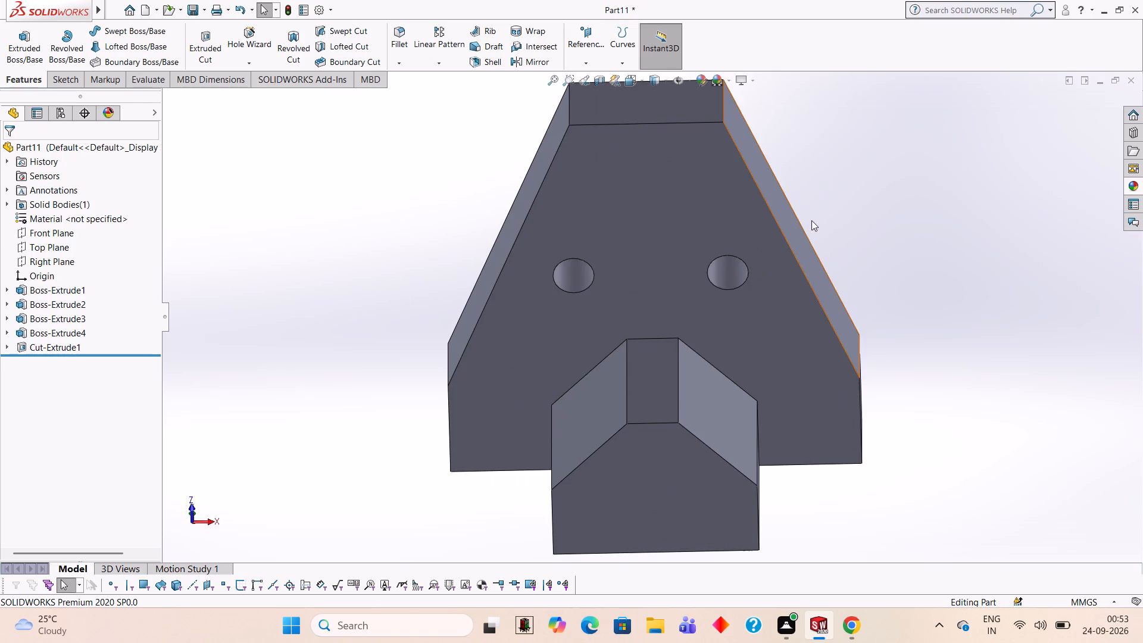
pyautogui.scroll(1, 861, 225)
pyautogui.moveTo(861, 225); pyautogui.dragTo(866, 164, button='middle')
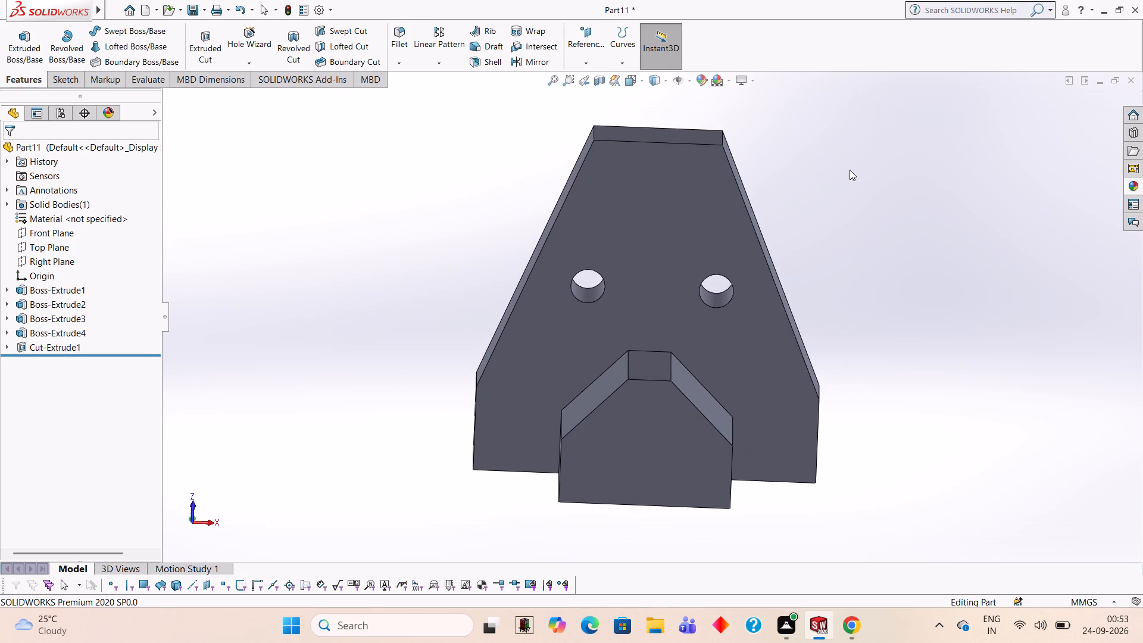
pyautogui.moveTo(850, 170); pyautogui.dragTo(978, 395, button='middle')
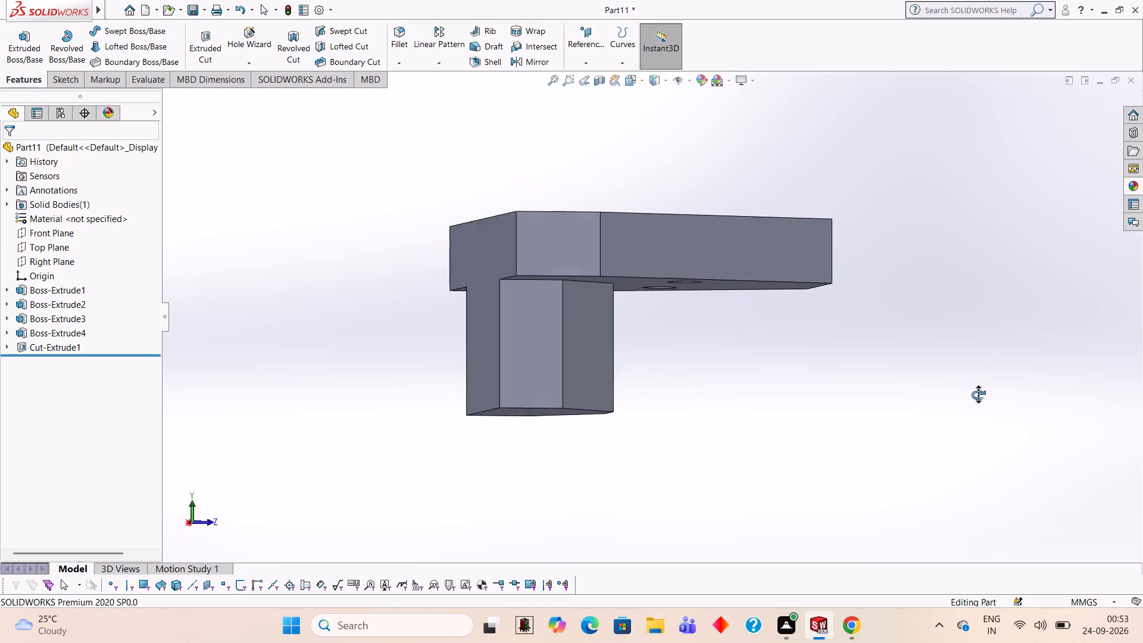
pyautogui.moveTo(978, 395); pyautogui.dragTo(943, 402, button='middle')
pyautogui.click(646, 254)
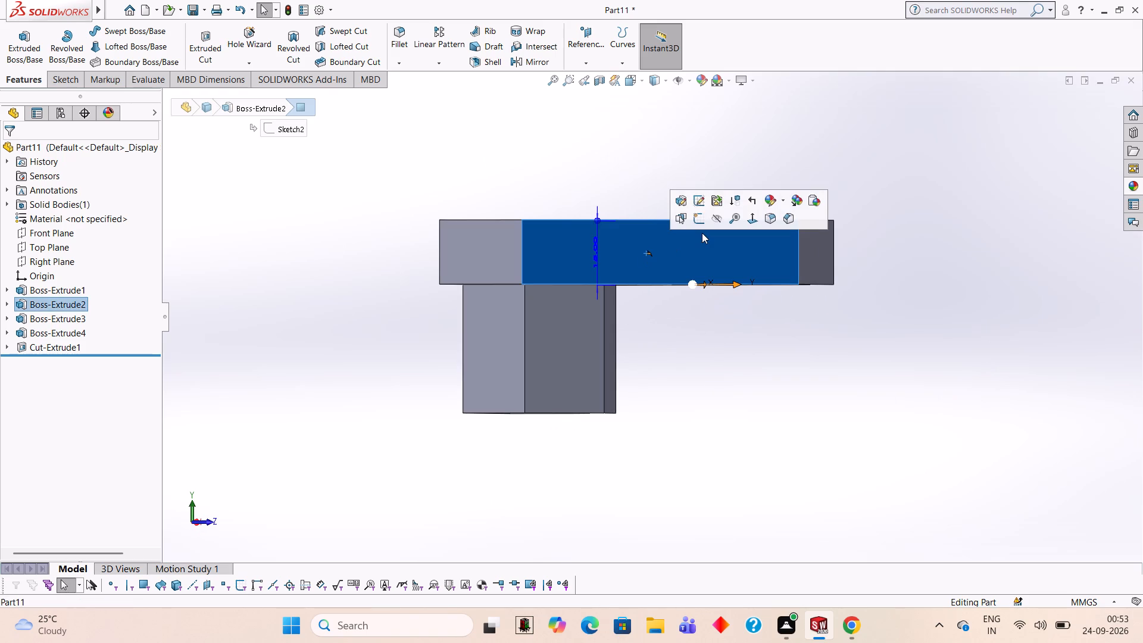
pyautogui.click(701, 227)
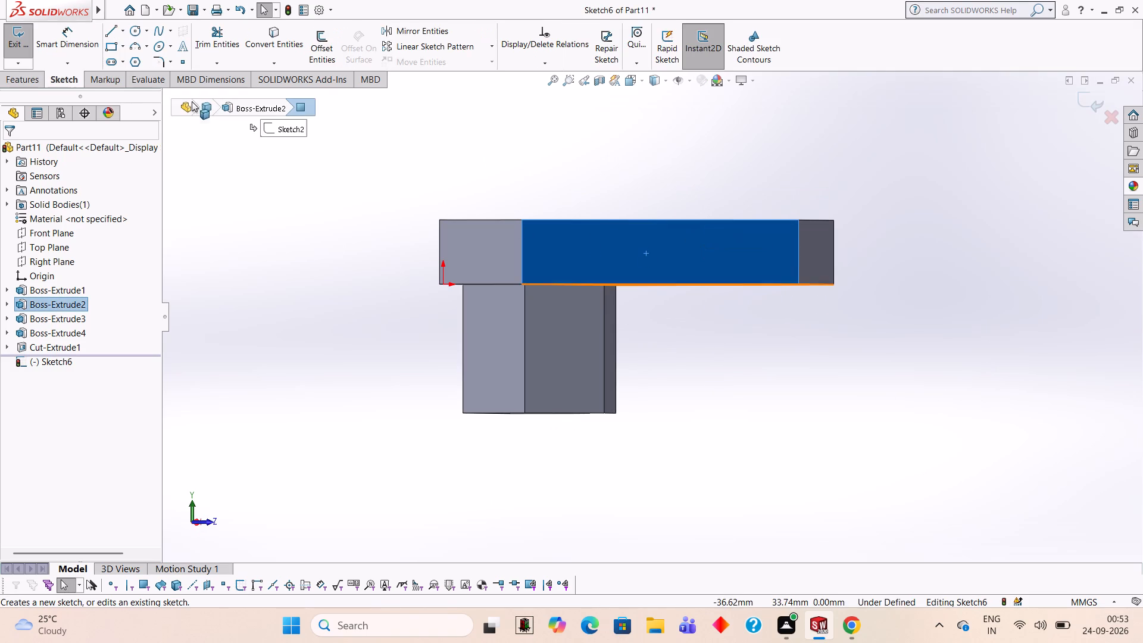
pyautogui.click(73, 42)
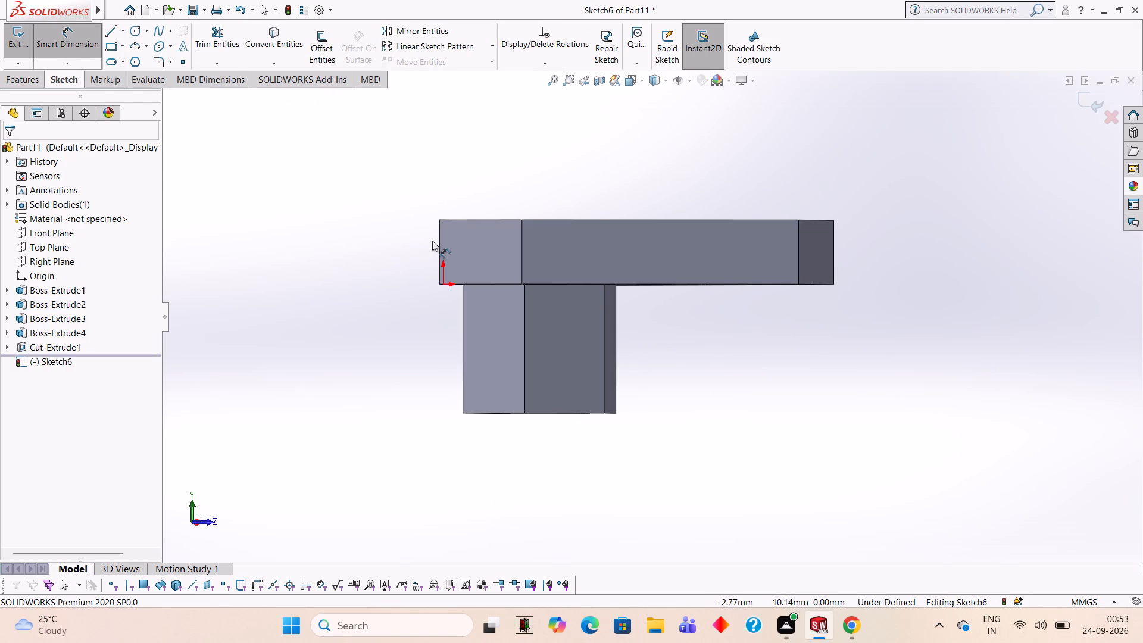
pyautogui.click(439, 239)
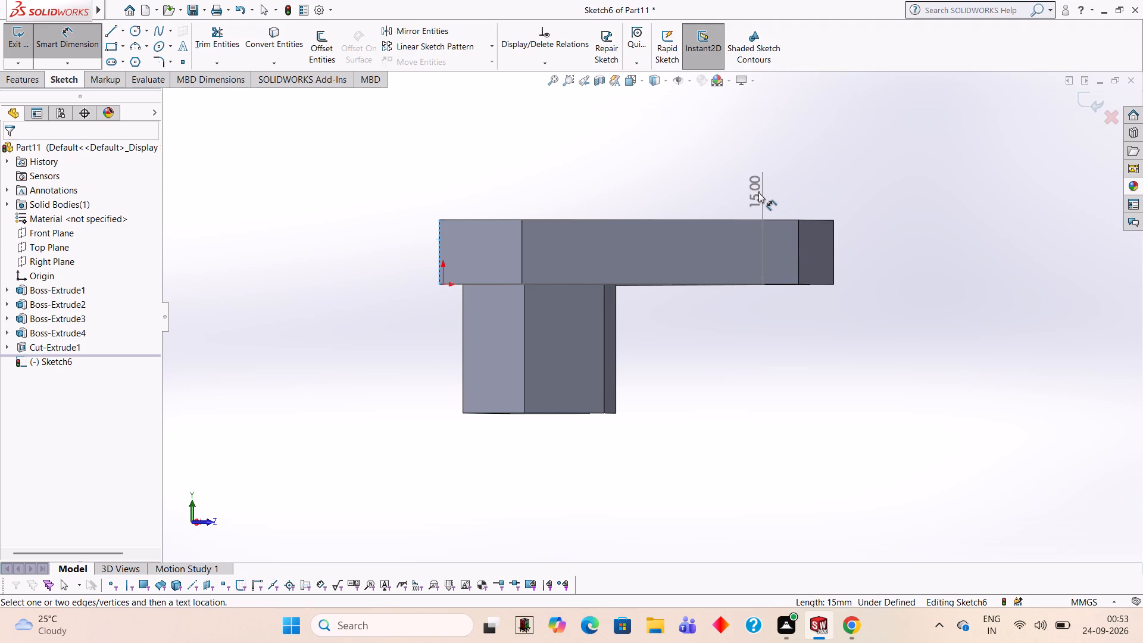
pyautogui.press('Escape')
pyautogui.moveTo(629, 193); pyautogui.dragTo(661, 189, button='middle')
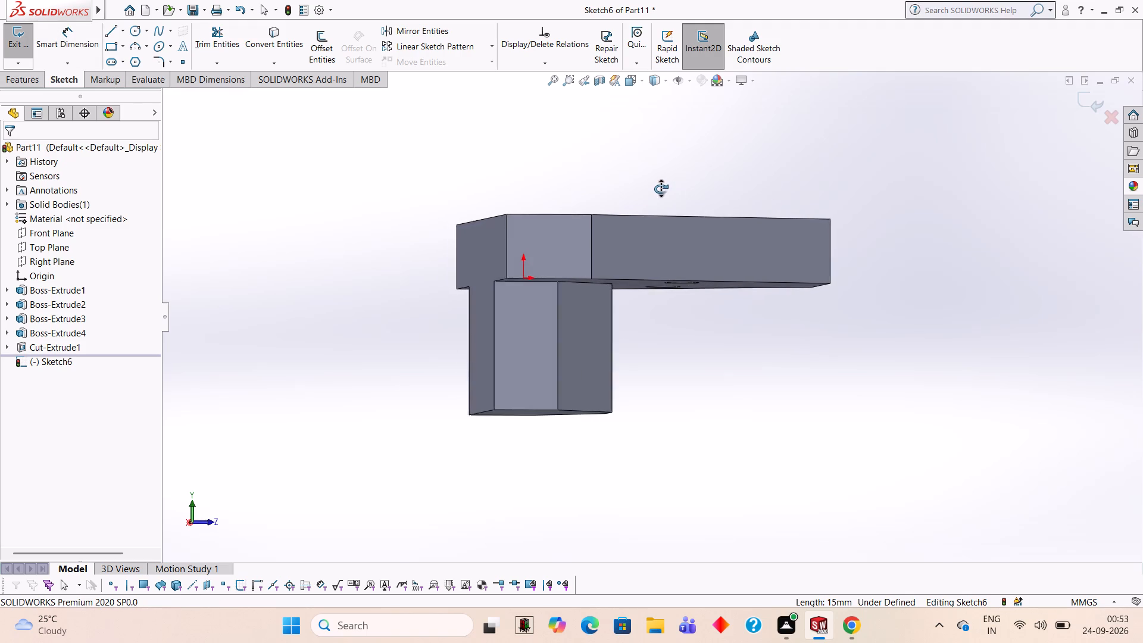
pyautogui.moveTo(661, 189); pyautogui.dragTo(657, 187, button='middle')
pyautogui.moveTo(667, 198); pyautogui.dragTo(655, 276, button='middle')
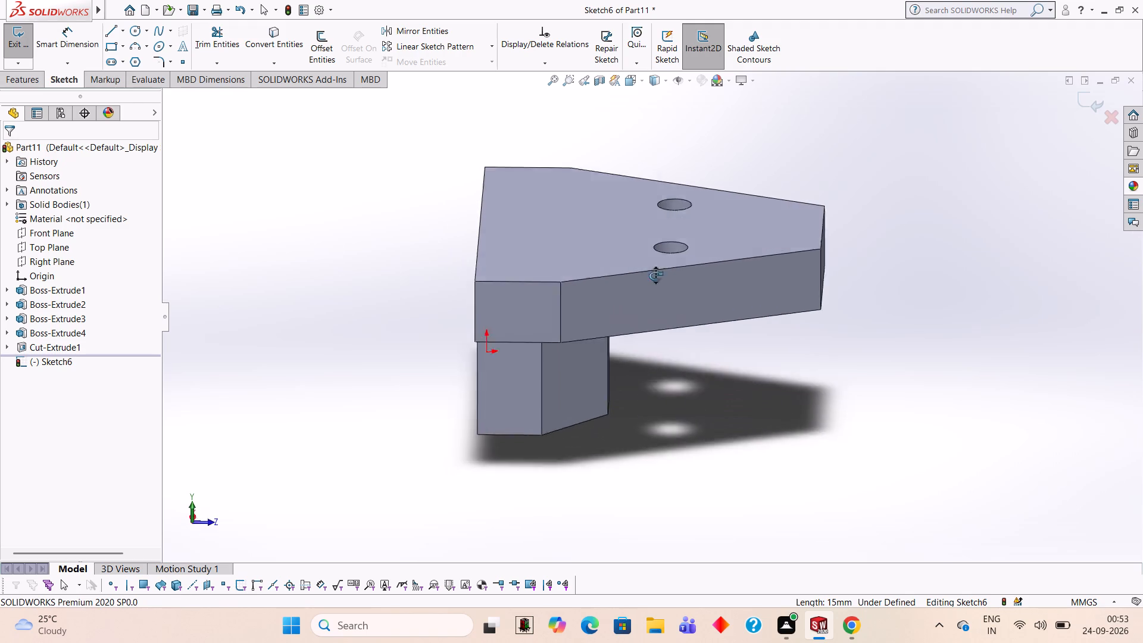
pyautogui.moveTo(655, 276); pyautogui.dragTo(789, 452, button='middle')
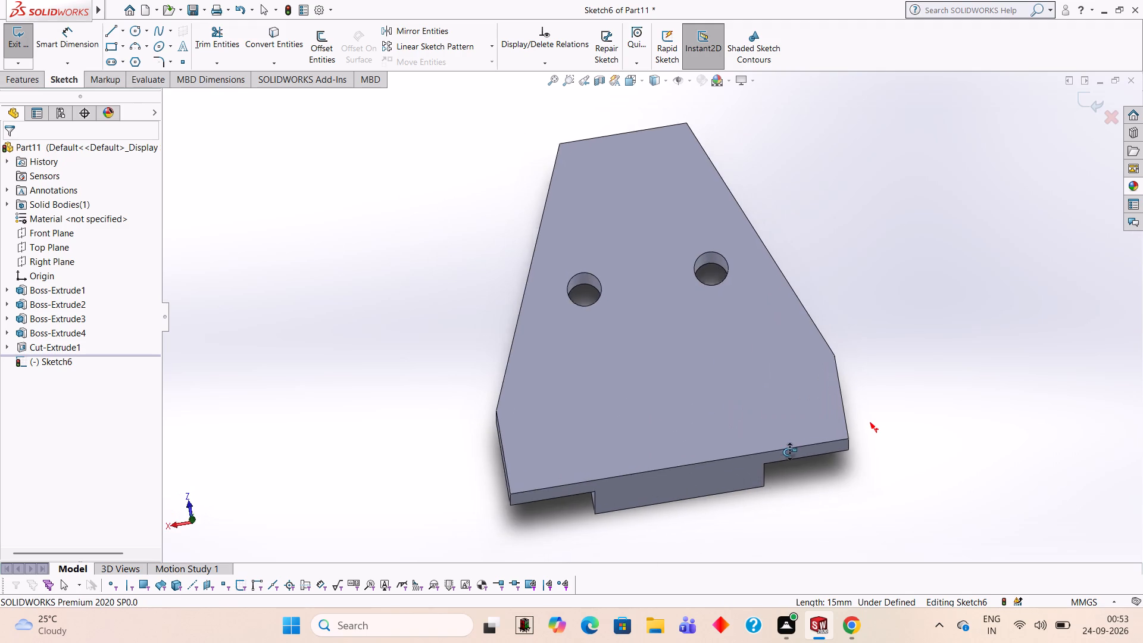
pyautogui.moveTo(789, 452); pyautogui.dragTo(780, 489, button='middle')
pyautogui.click(648, 323)
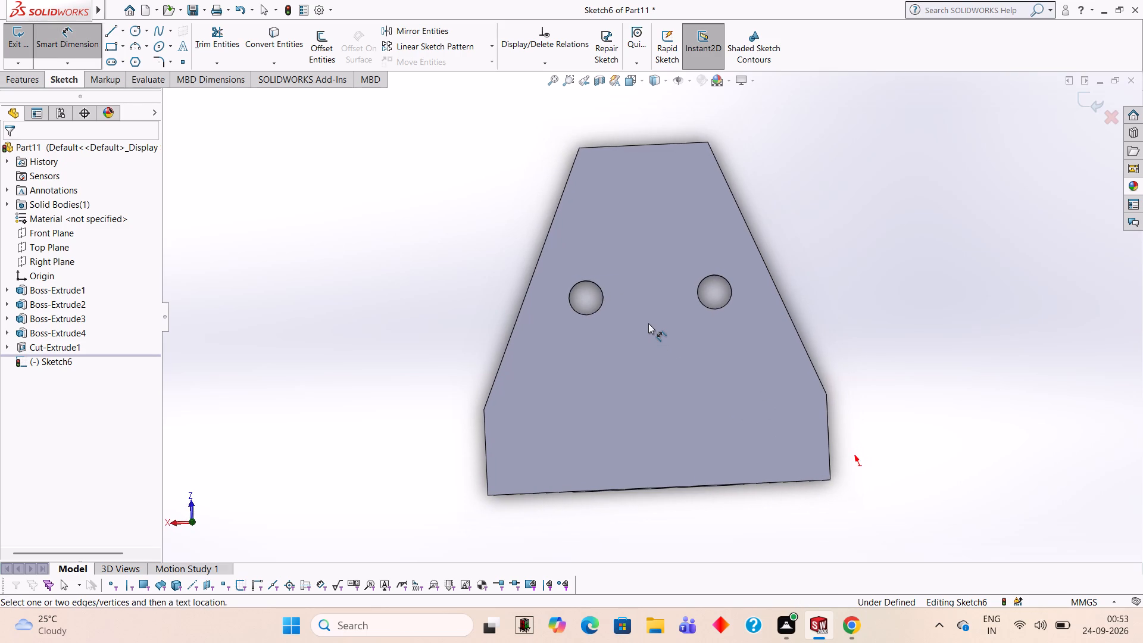
pyautogui.click(1101, 96)
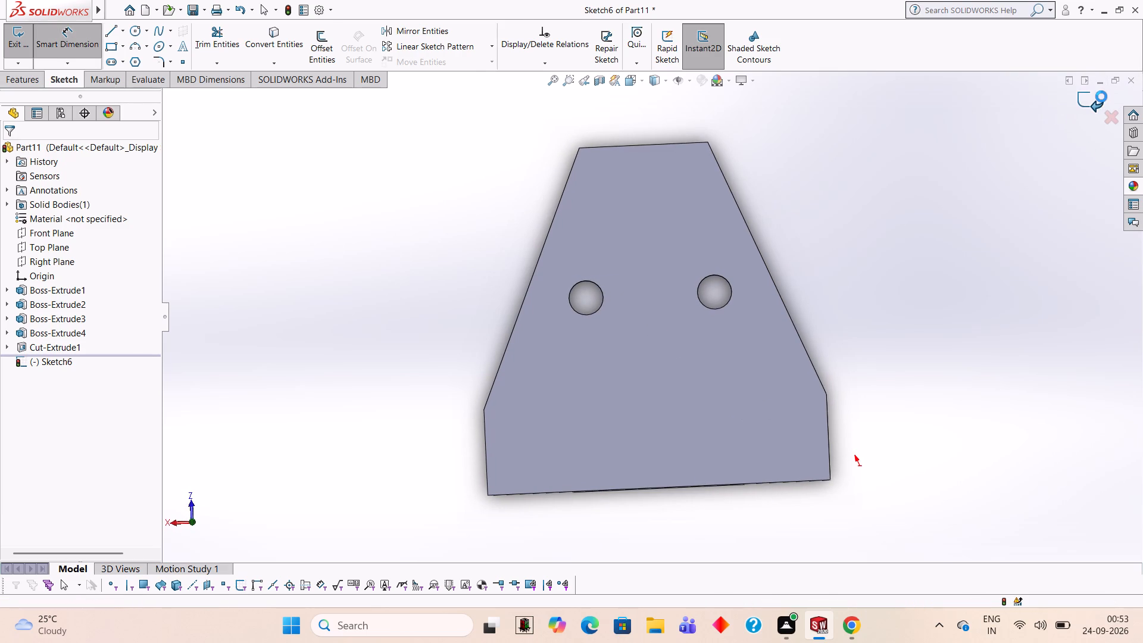
# Open a sketch on the plate's top face and check the span between its wide and narrow edges with the Line tool.
pyautogui.click(672, 269)
pyautogui.click(725, 227)
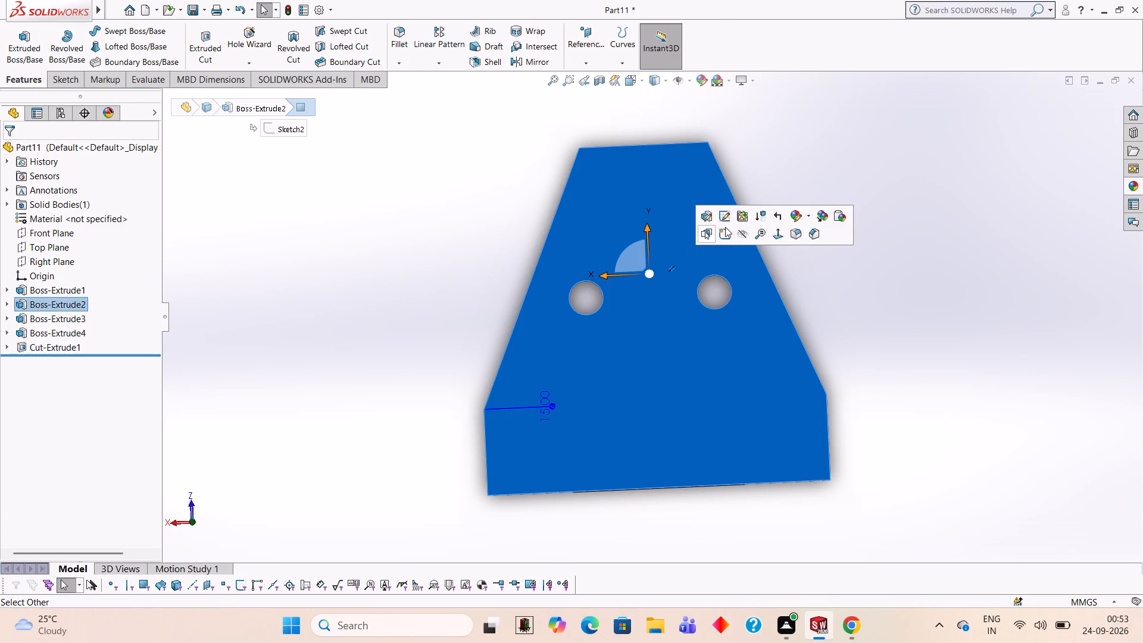
pyautogui.hotkey('ctrl', '8')
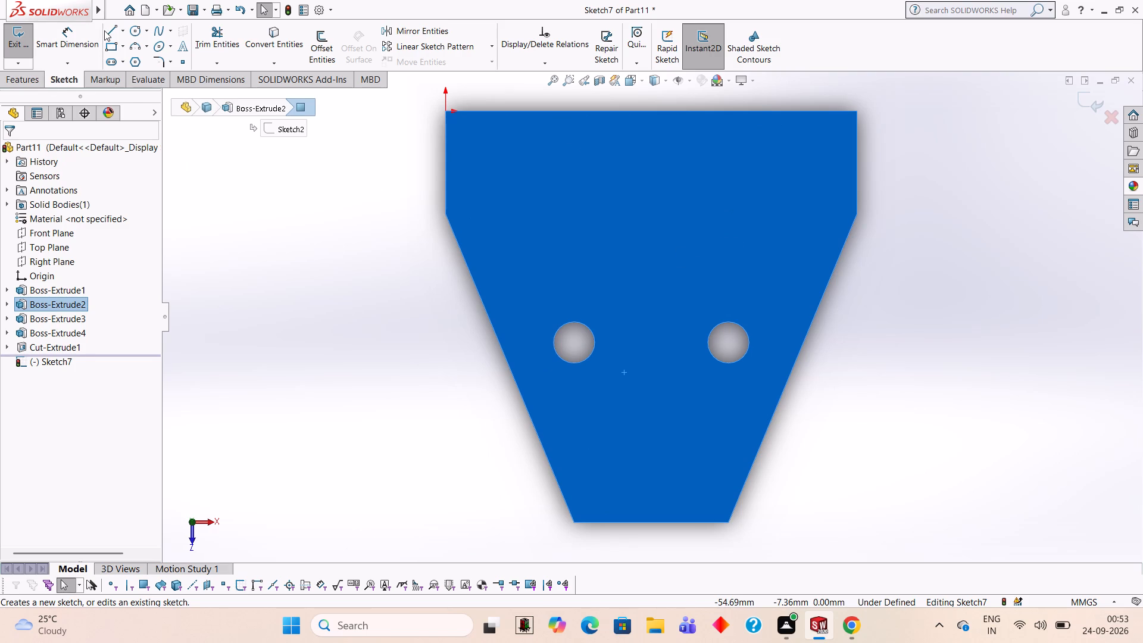
pyautogui.click(104, 30)
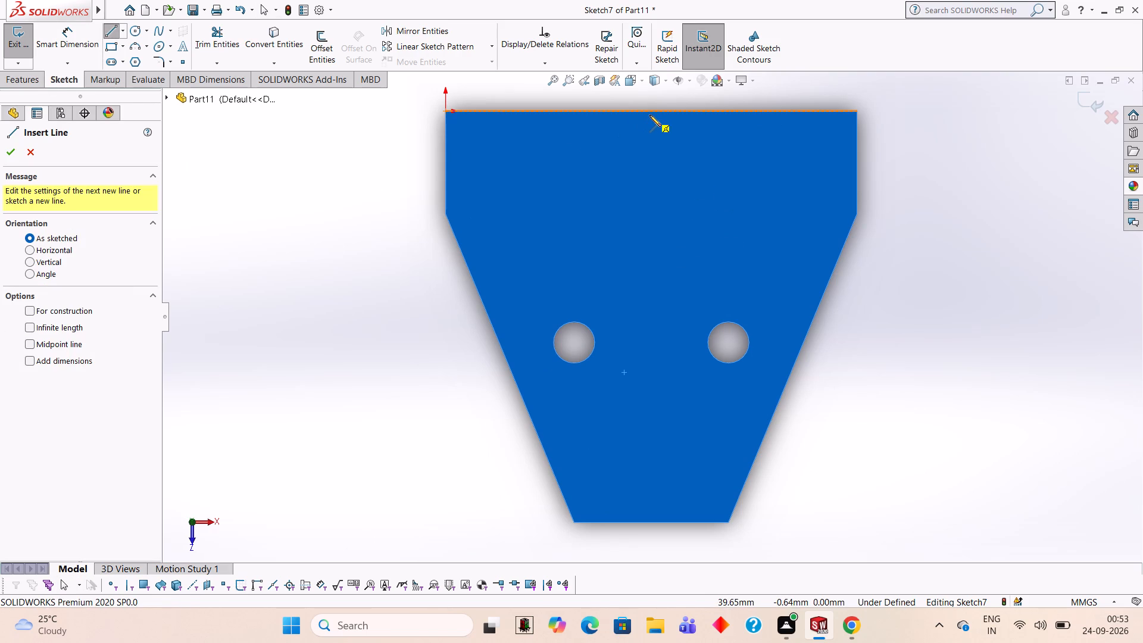
pyautogui.click(651, 111)
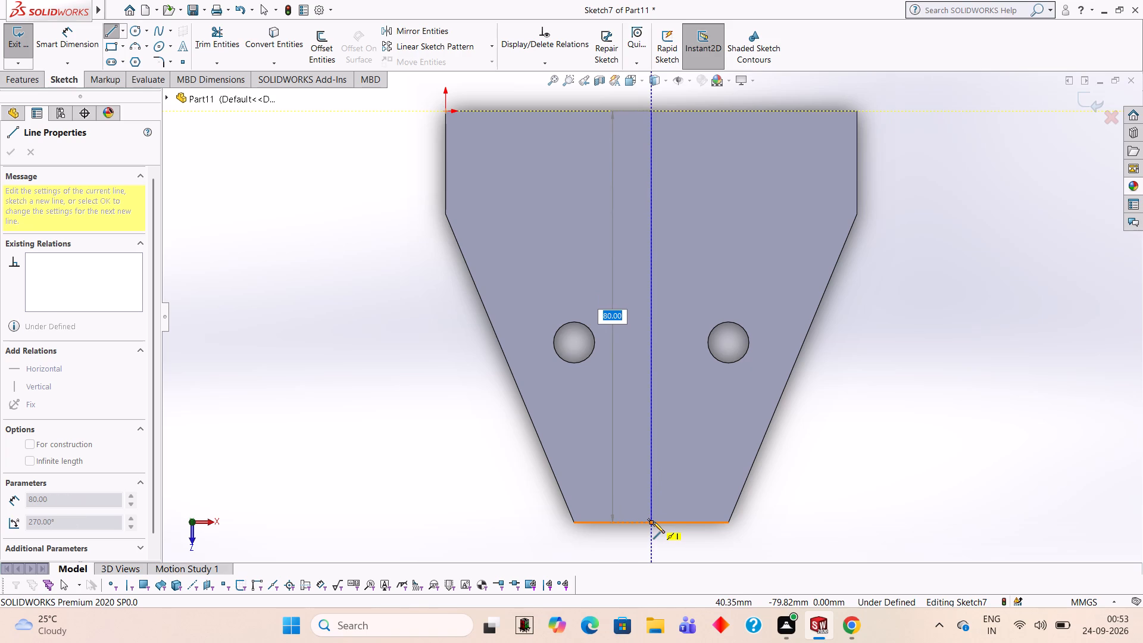
pyautogui.press('Escape')
# Examine the part's underside, the two through holes and the chamfered-profile boss from several angles.
pyautogui.scroll(-1, 841, 355)
pyautogui.moveTo(844, 357); pyautogui.dragTo(816, 132, button='middle')
pyautogui.moveTo(889, 362); pyautogui.dragTo(902, 171, button='middle')
pyautogui.moveTo(959, 397); pyautogui.dragTo(966, 359, button='middle')
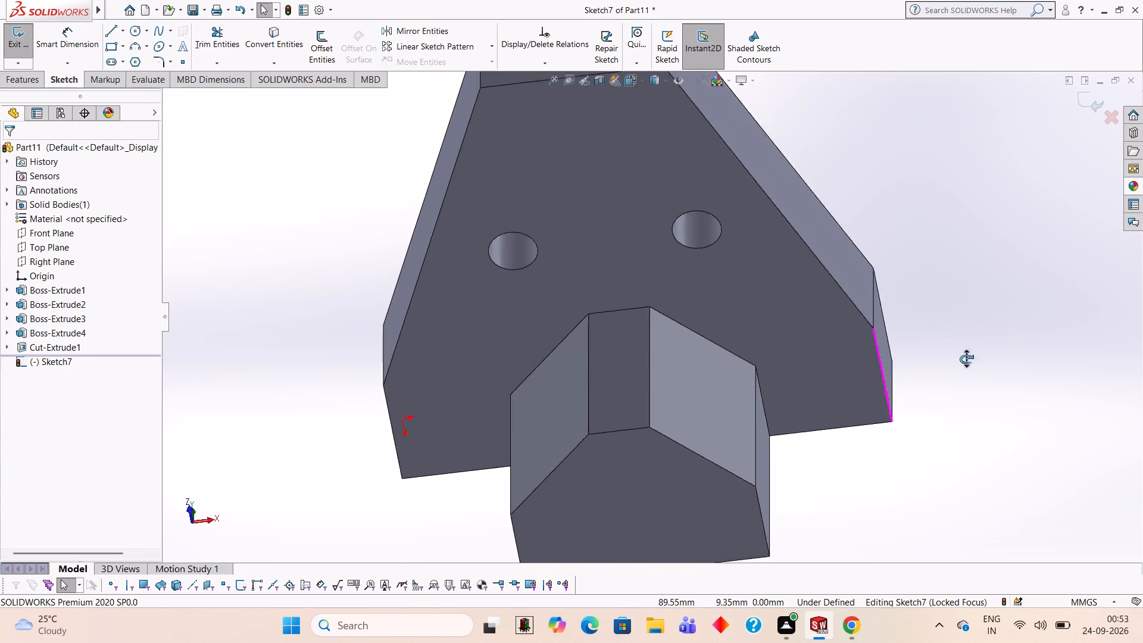
pyautogui.moveTo(966, 359); pyautogui.dragTo(978, 301, button='middle')
pyautogui.scroll(2, 978, 301)
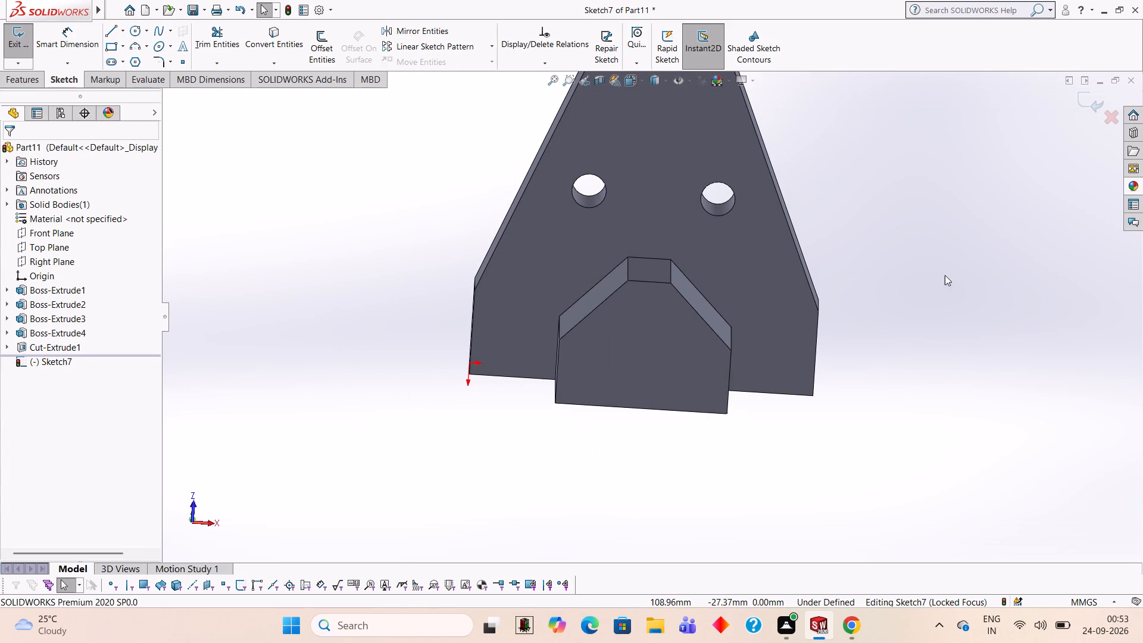
pyautogui.moveTo(945, 275); pyautogui.dragTo(929, 208, button='middle')
pyautogui.scroll(2, 929, 208)
pyautogui.moveTo(929, 208); pyautogui.dragTo(941, 279, button='middle')
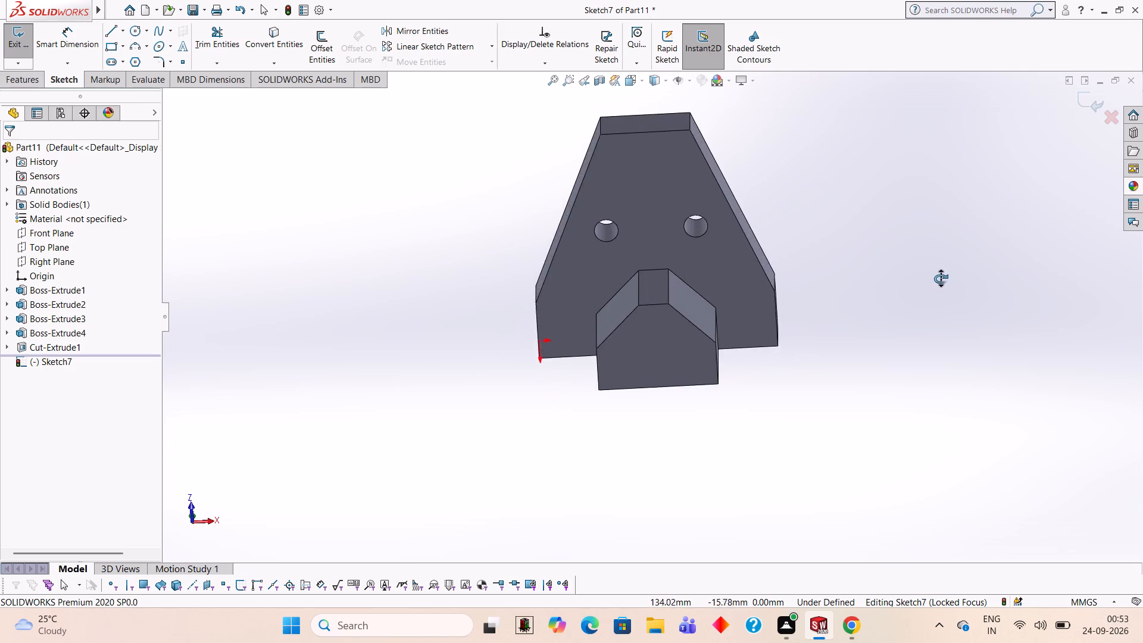
pyautogui.moveTo(941, 279); pyautogui.dragTo(942, 280, button='middle')
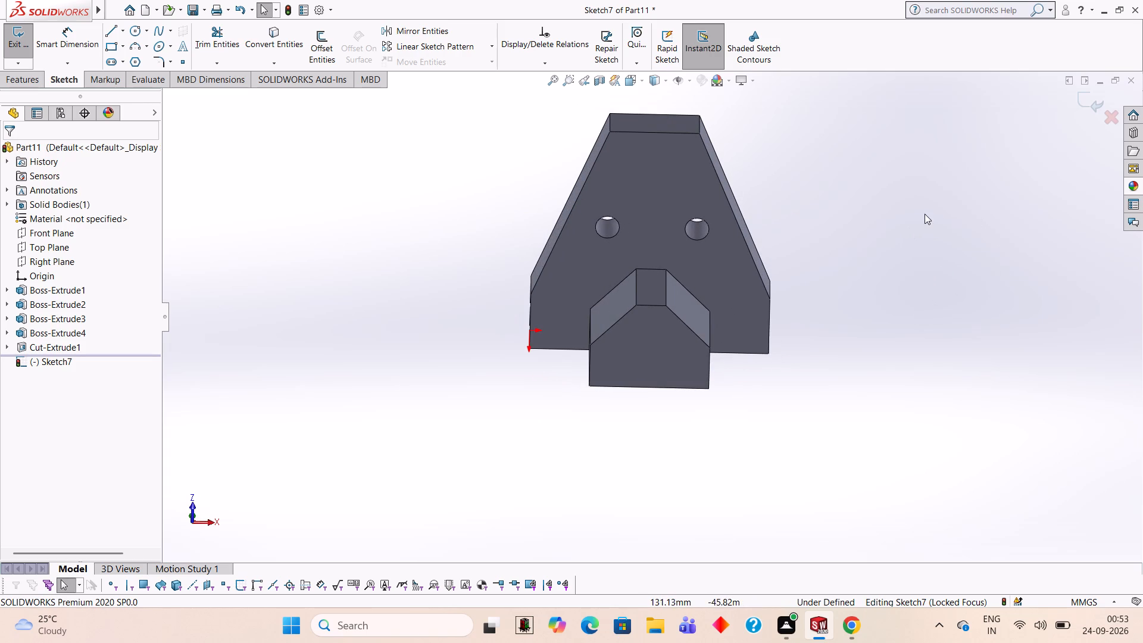
pyautogui.moveTo(845, 257); pyautogui.dragTo(845, 207, button='middle')
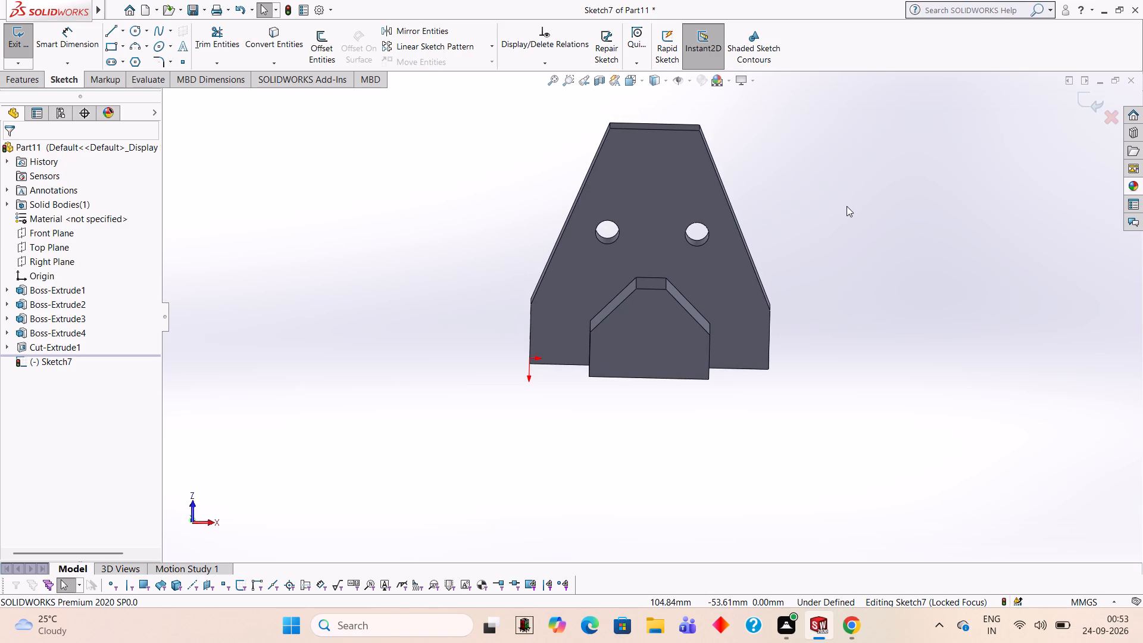
pyautogui.moveTo(872, 230); pyautogui.dragTo(865, 238, button='middle')
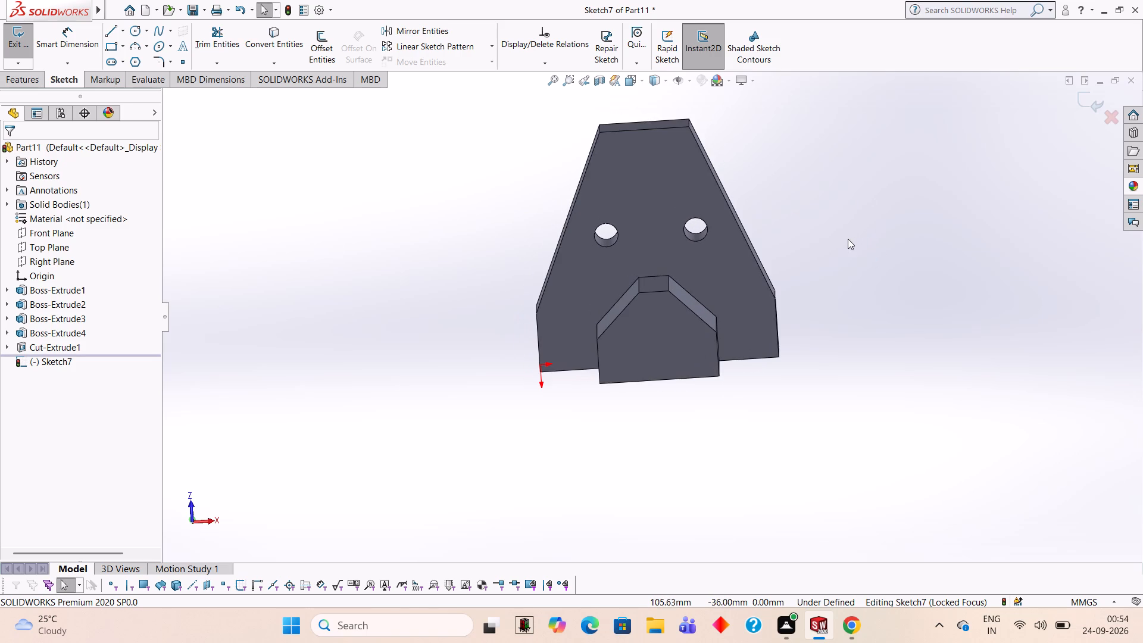
pyautogui.moveTo(848, 239); pyautogui.dragTo(844, 221, button='middle')
pyautogui.moveTo(843, 221); pyautogui.dragTo(871, 190, button='middle')
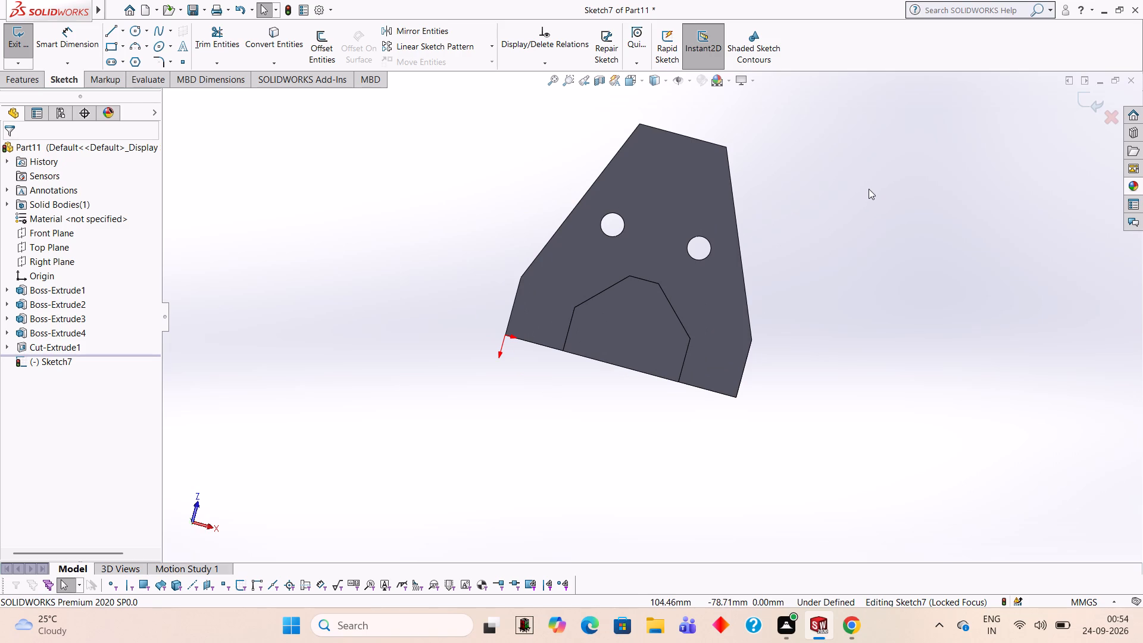
pyautogui.middleClick(827, 174)
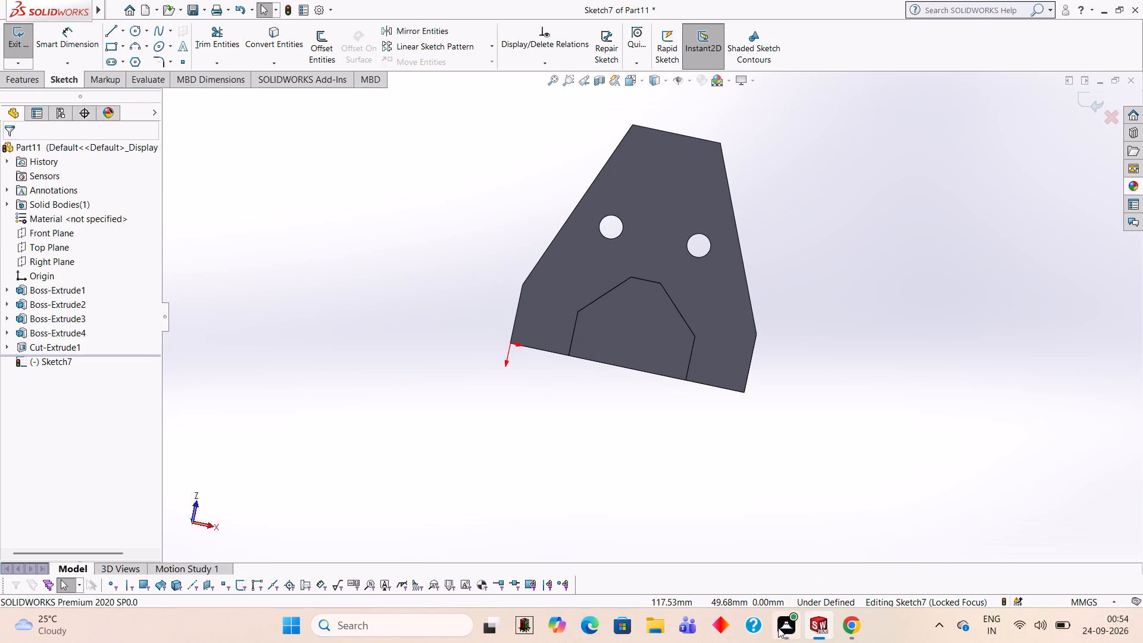
pyautogui.moveTo(885, 244); pyautogui.dragTo(888, 263, button='middle')
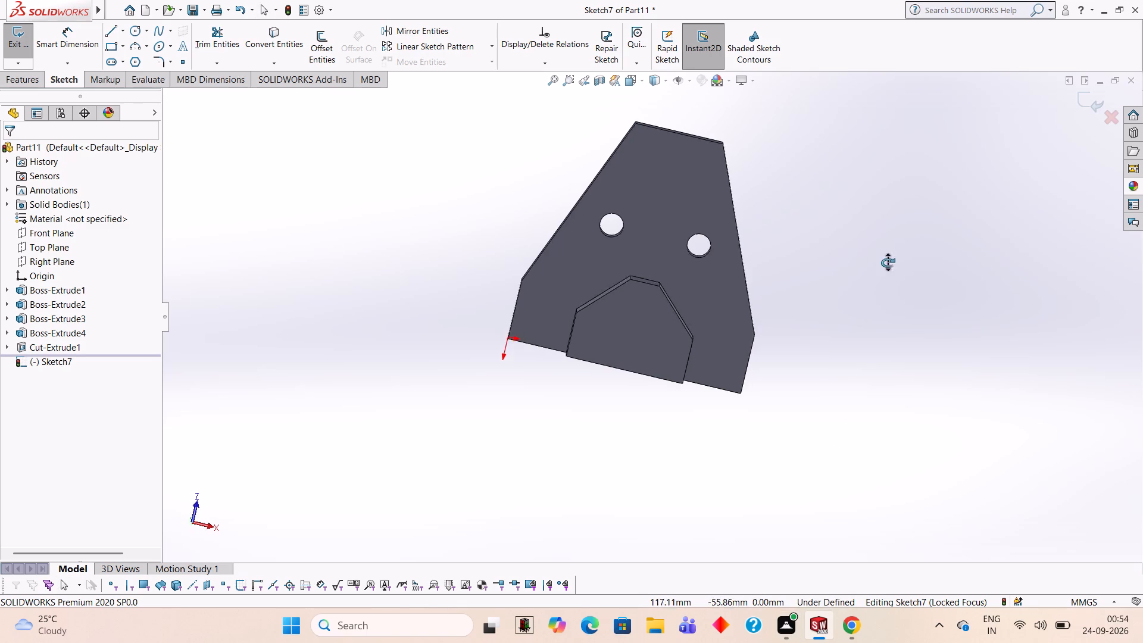
pyautogui.moveTo(888, 263); pyautogui.dragTo(910, 330, button='middle')
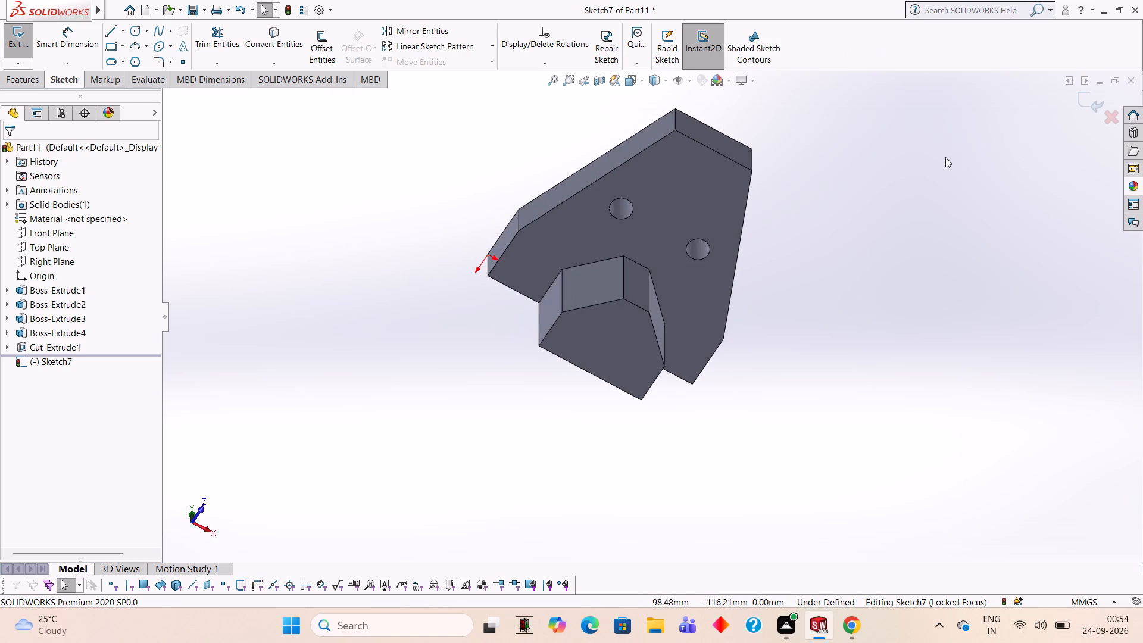
# Apply the Blue LED appearance to the base block feature, Boss-Extrude1.
pyautogui.click(1130, 185)
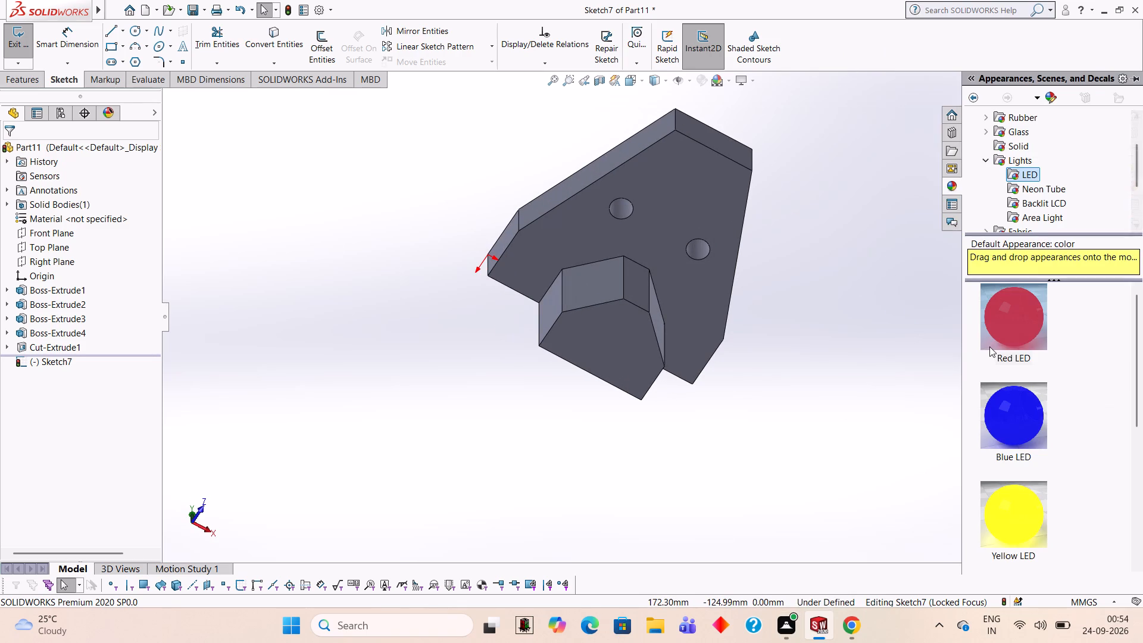
pyautogui.moveTo(1016, 419); pyautogui.dragTo(669, 266)
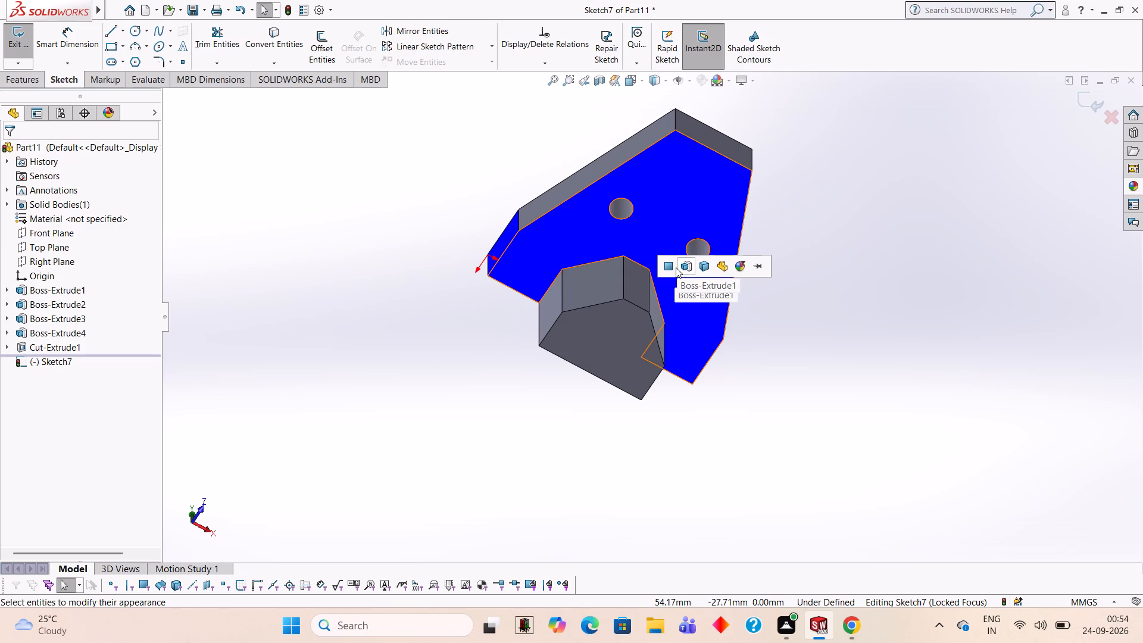
pyautogui.click(685, 265)
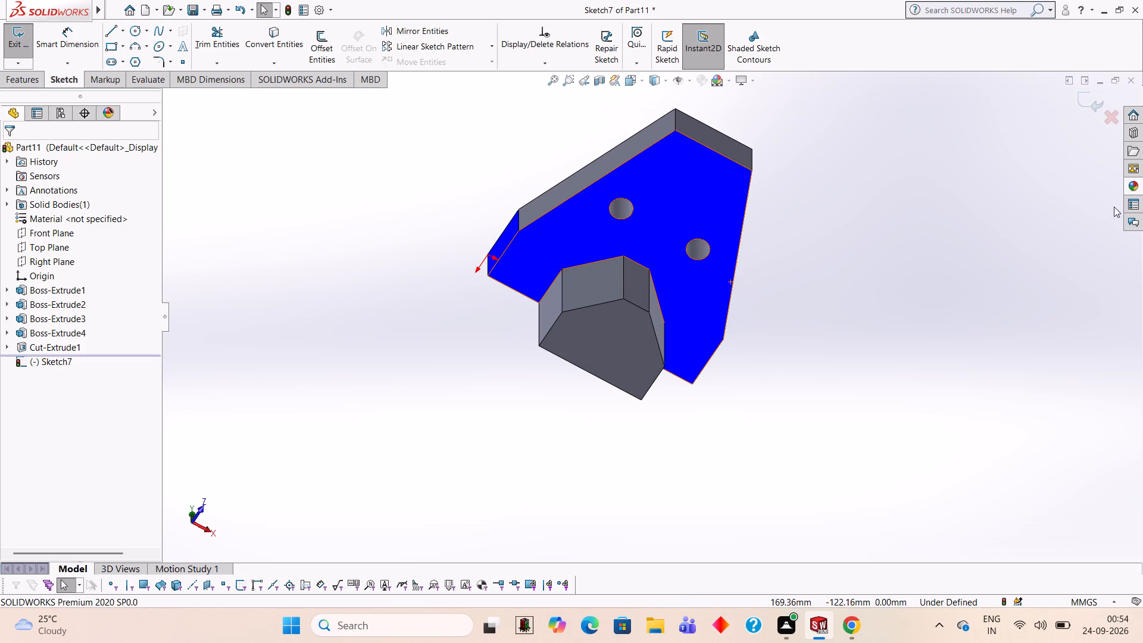
# Apply the Yellow LED appearance to the chamfered-profile boss projecting from the plate's underside.
pyautogui.click(1136, 188)
pyautogui.moveTo(1007, 509); pyautogui.dragTo(635, 403)
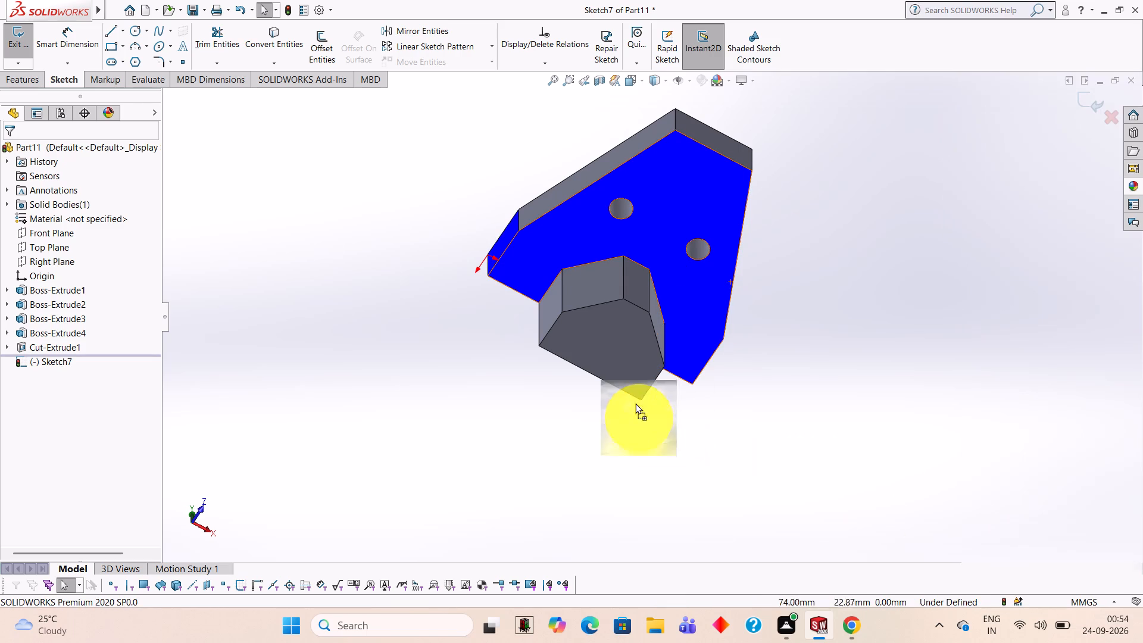
pyautogui.moveTo(635, 403); pyautogui.dragTo(616, 351)
pyautogui.click(616, 351)
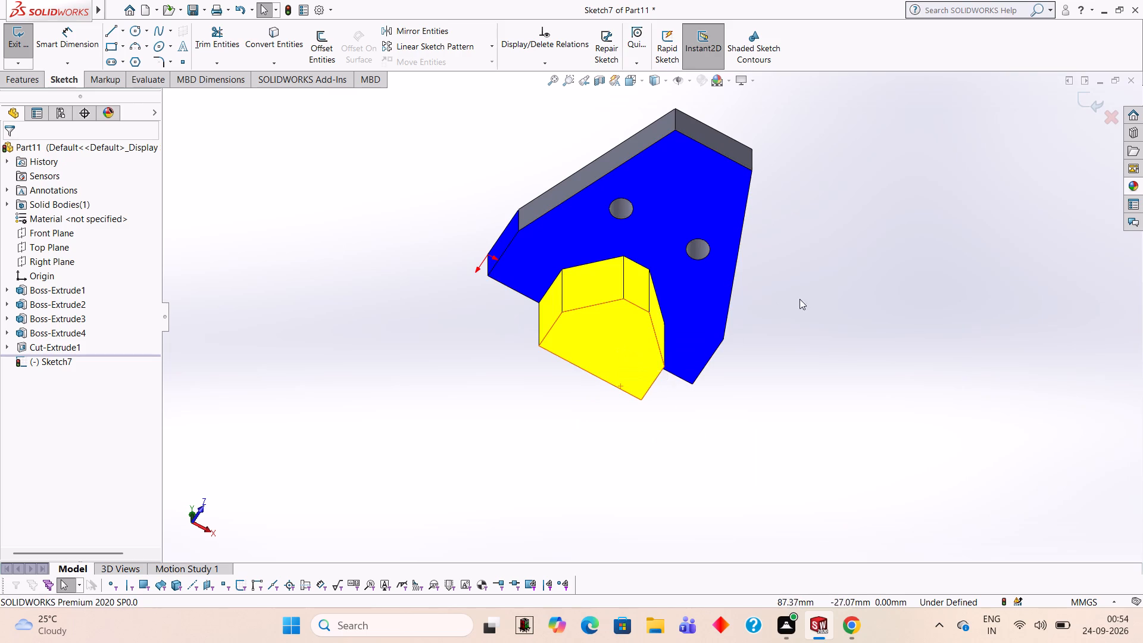
# Apply the Blue LED appearance to the trapezoidal part of the plate, Boss-Extrude2.
pyautogui.moveTo(816, 290); pyautogui.dragTo(816, 363, button='middle')
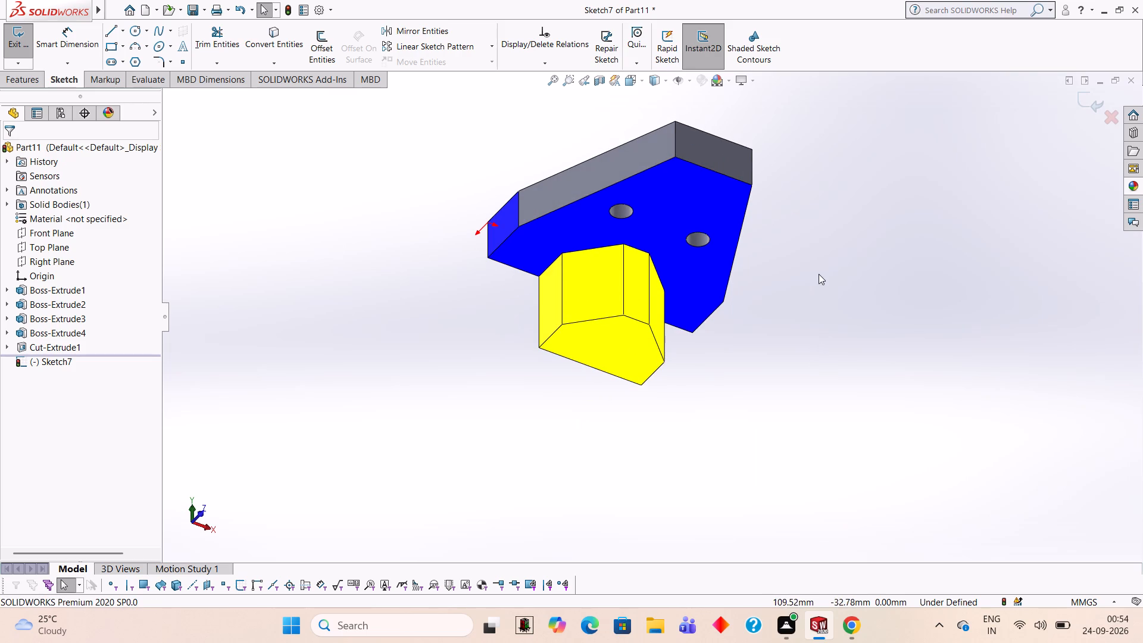
pyautogui.moveTo(827, 299); pyautogui.dragTo(814, 398, button='middle')
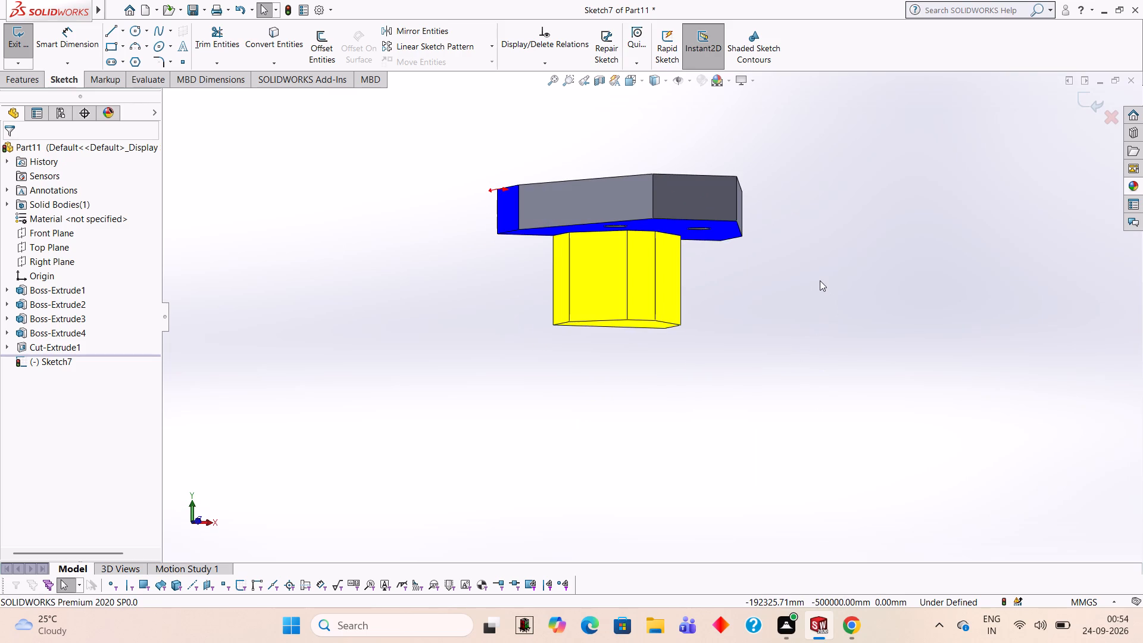
pyautogui.moveTo(814, 283); pyautogui.dragTo(807, 238, button='middle')
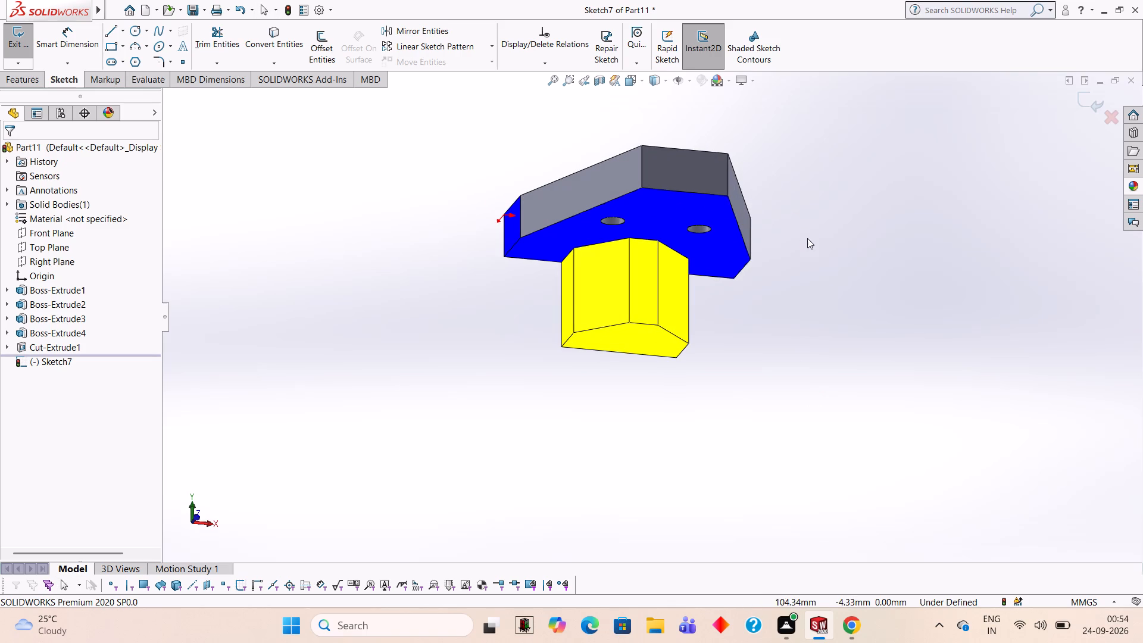
pyautogui.moveTo(802, 326); pyautogui.dragTo(802, 304, button='middle')
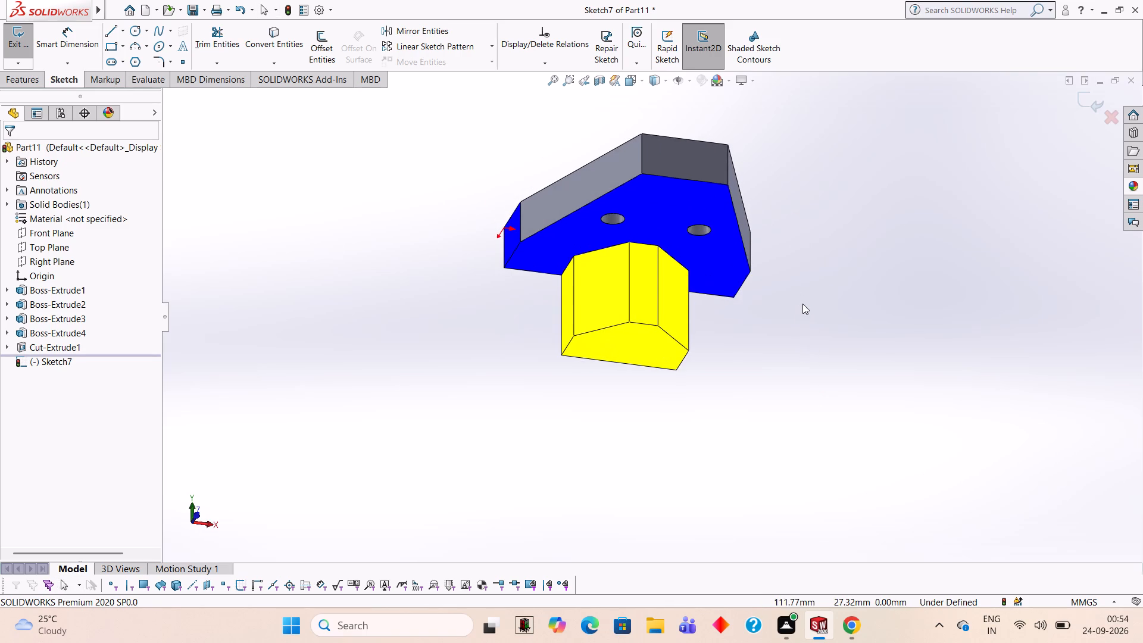
pyautogui.moveTo(815, 351); pyautogui.dragTo(805, 302, button='middle')
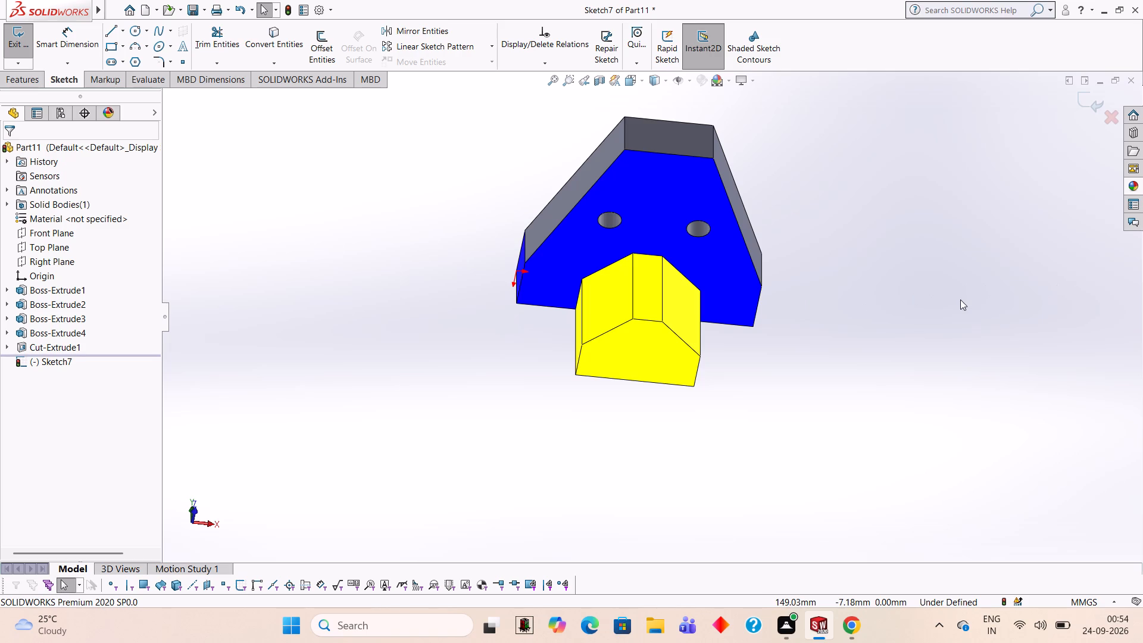
pyautogui.moveTo(958, 299); pyautogui.dragTo(964, 277, button='middle')
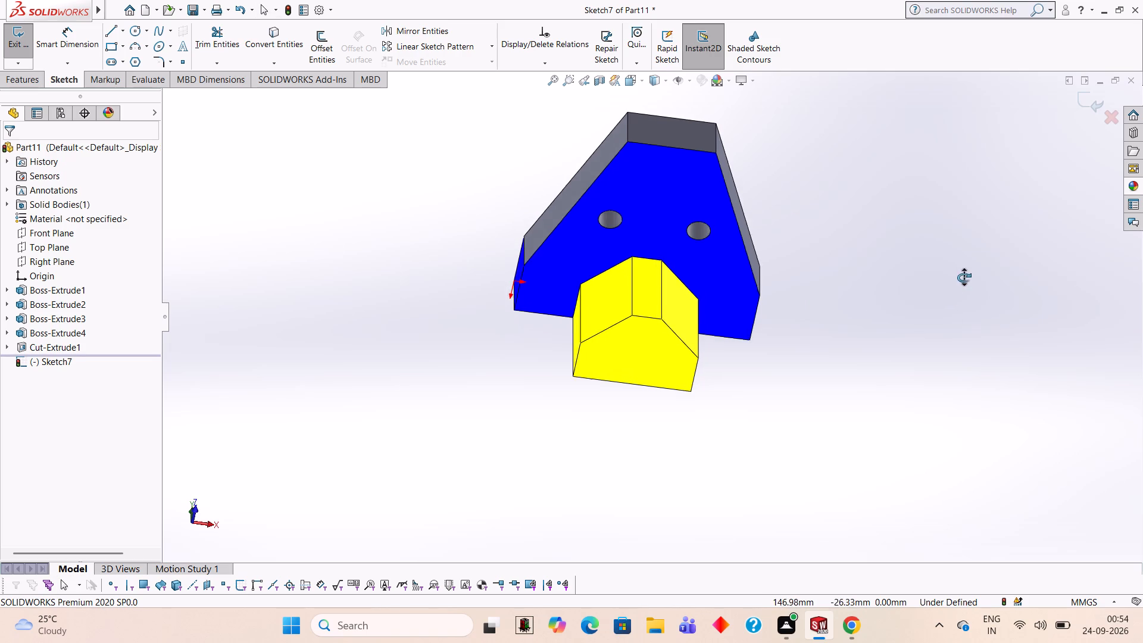
pyautogui.moveTo(964, 277); pyautogui.dragTo(969, 280, button='middle')
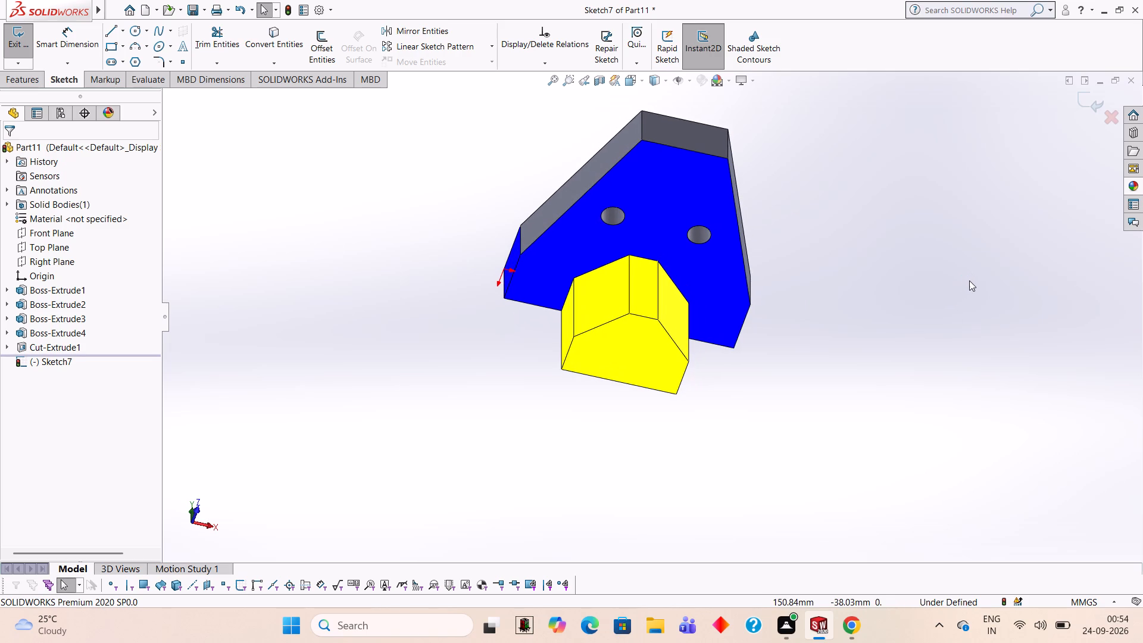
pyautogui.moveTo(935, 284); pyautogui.dragTo(977, 390, button='middle')
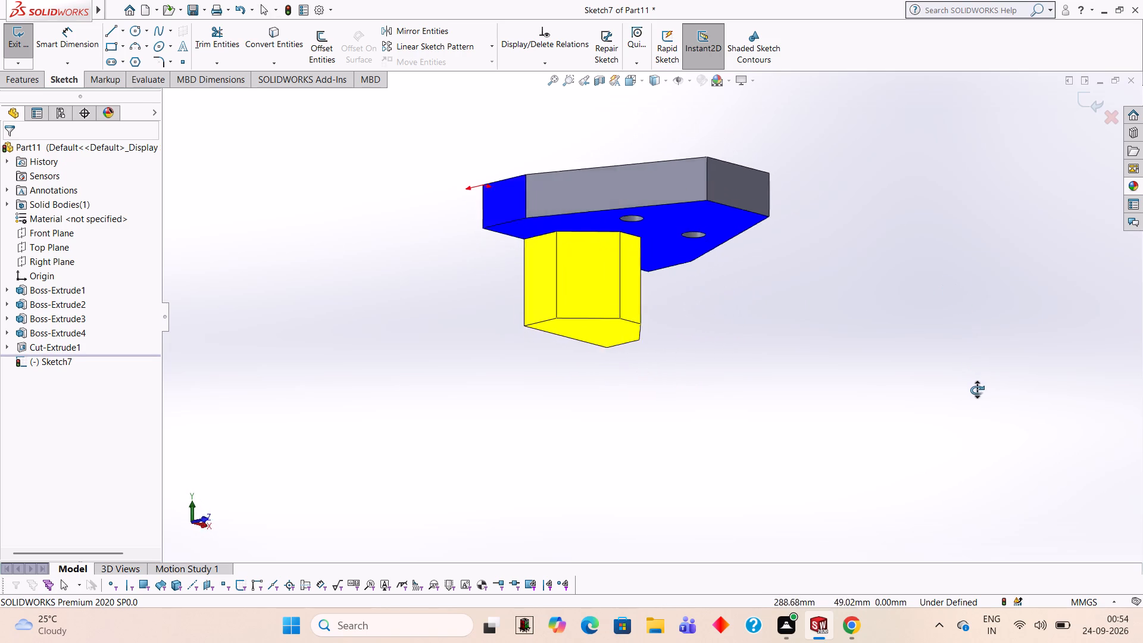
pyautogui.moveTo(977, 390); pyautogui.dragTo(979, 392, button='middle')
pyautogui.click(1135, 183)
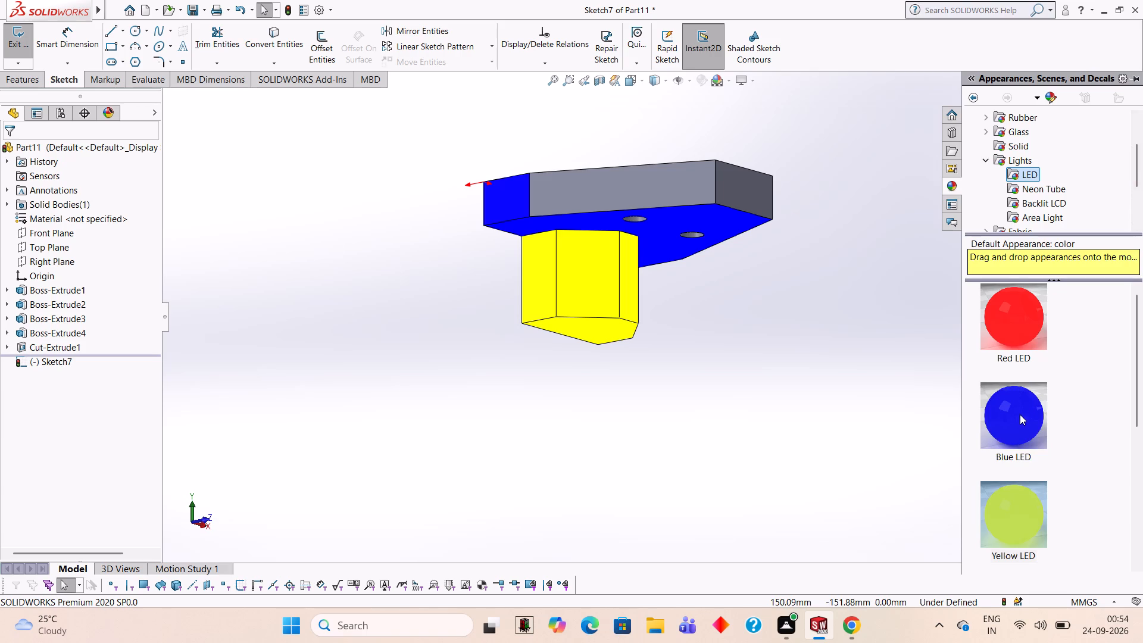
pyautogui.moveTo(1020, 414); pyautogui.dragTo(627, 176)
pyautogui.click(626, 177)
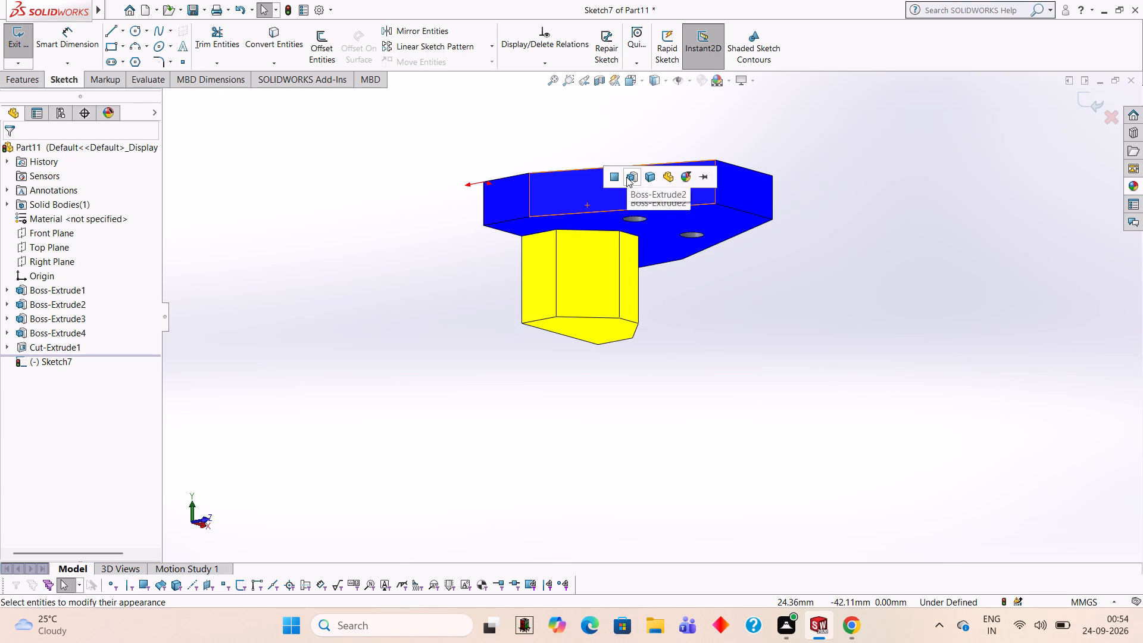
# Apply the Red LED appearance to the two through holes by colouring the Cut-Extrude1 feature.
pyautogui.moveTo(850, 185); pyautogui.dragTo(736, 350, button='middle')
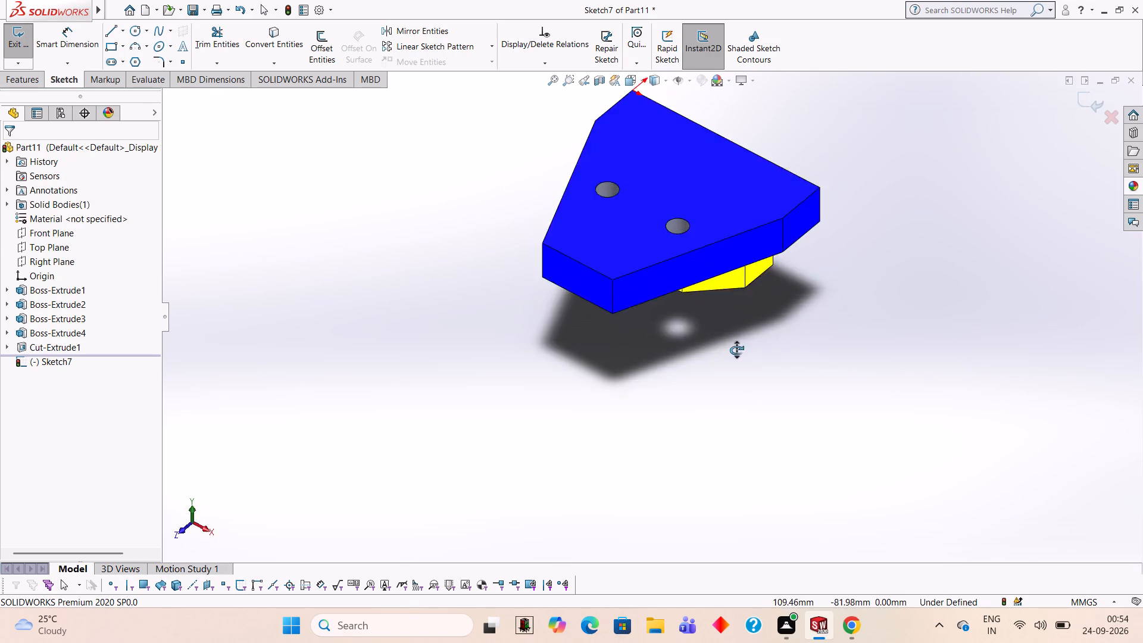
pyautogui.moveTo(736, 350); pyautogui.dragTo(754, 320, button='middle')
pyautogui.moveTo(757, 311); pyautogui.dragTo(758, 163, button='middle')
pyautogui.moveTo(833, 358); pyautogui.dragTo(842, 283, button='middle')
pyautogui.scroll(-4, 757, 233)
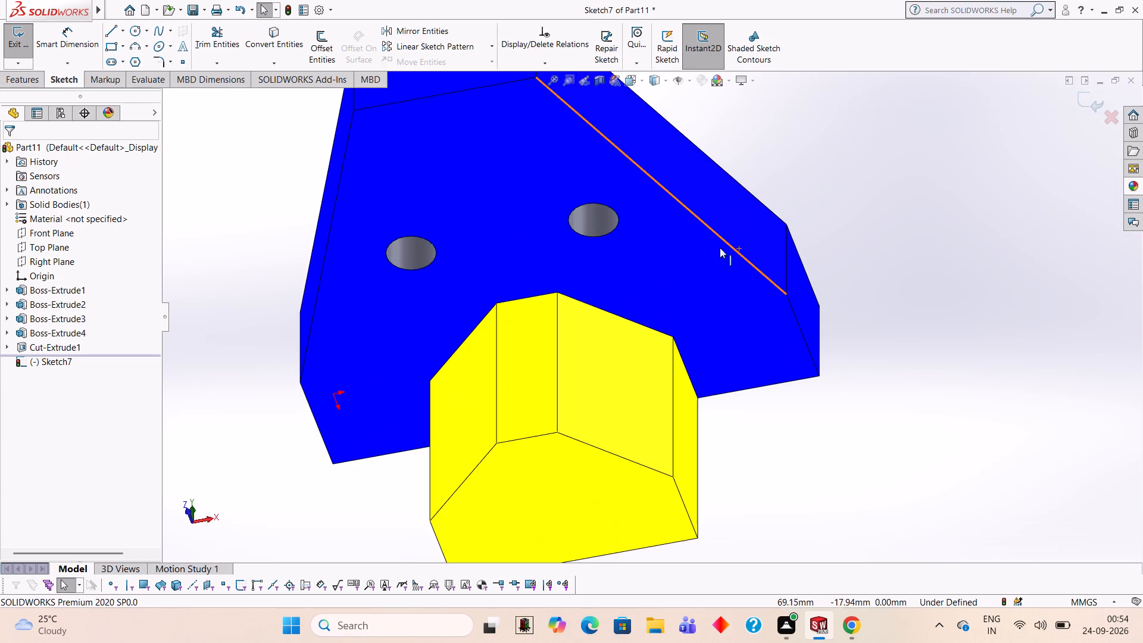
pyautogui.click(1139, 182)
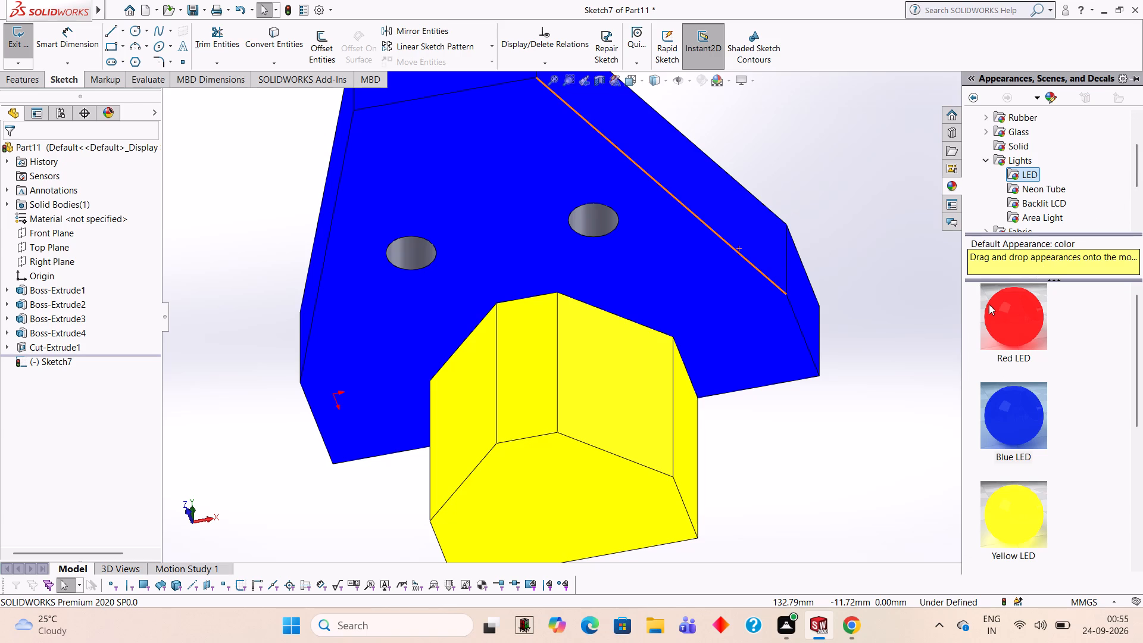
pyautogui.moveTo(991, 311); pyautogui.dragTo(582, 209)
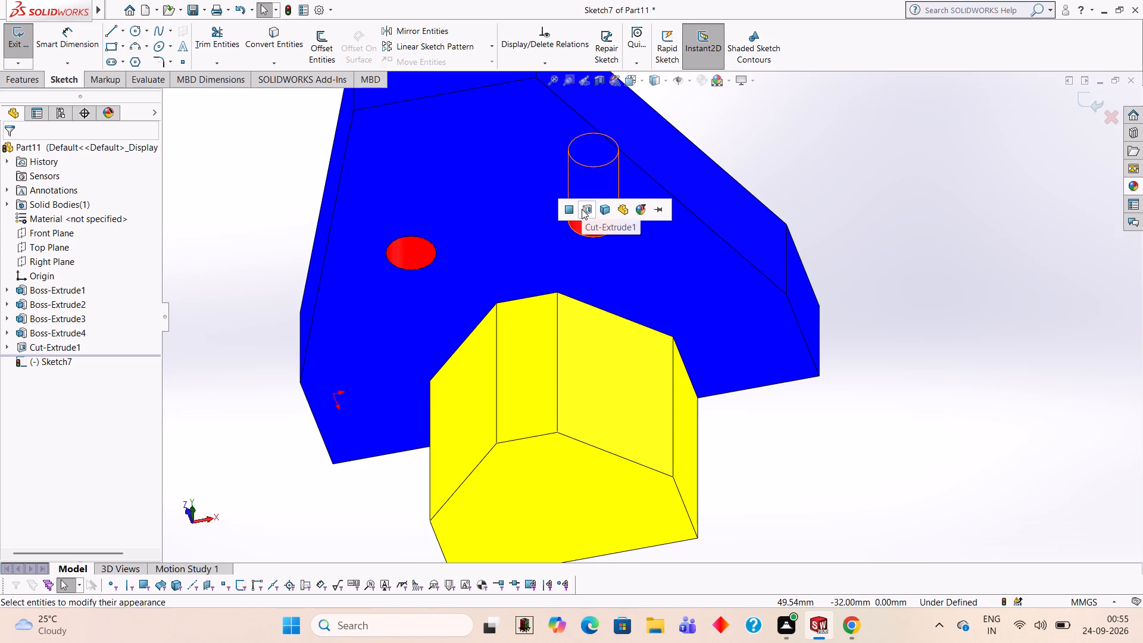
pyautogui.click(582, 209)
# Examine the coloured plate underside, holes and chamfered-profile boss from several angles.
pyautogui.moveTo(926, 339); pyautogui.dragTo(982, 251, button='middle')
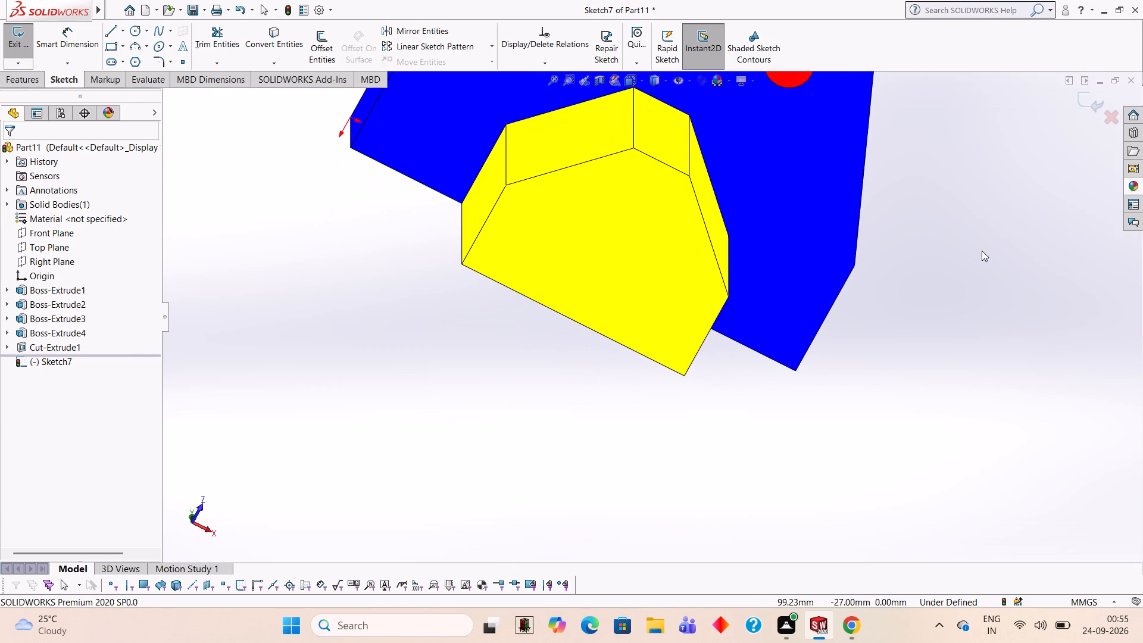
pyautogui.moveTo(856, 288); pyautogui.dragTo(750, 255, button='middle')
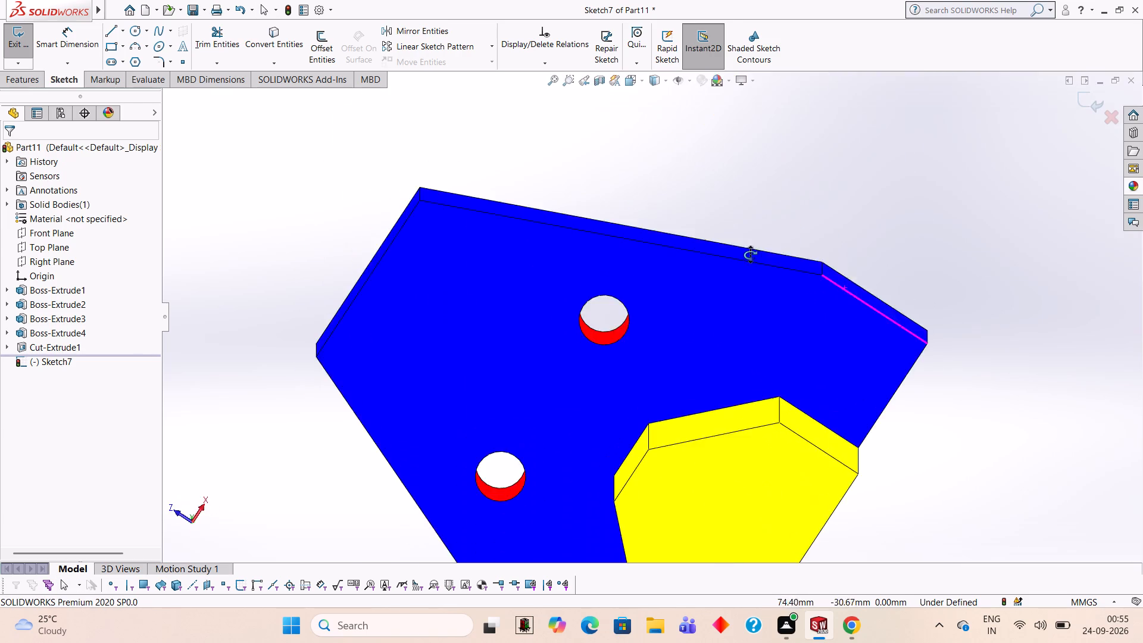
pyautogui.moveTo(750, 255); pyautogui.dragTo(805, 277, button='middle')
pyautogui.scroll(2, 806, 270)
pyautogui.moveTo(810, 261); pyautogui.dragTo(820, 267, button='middle')
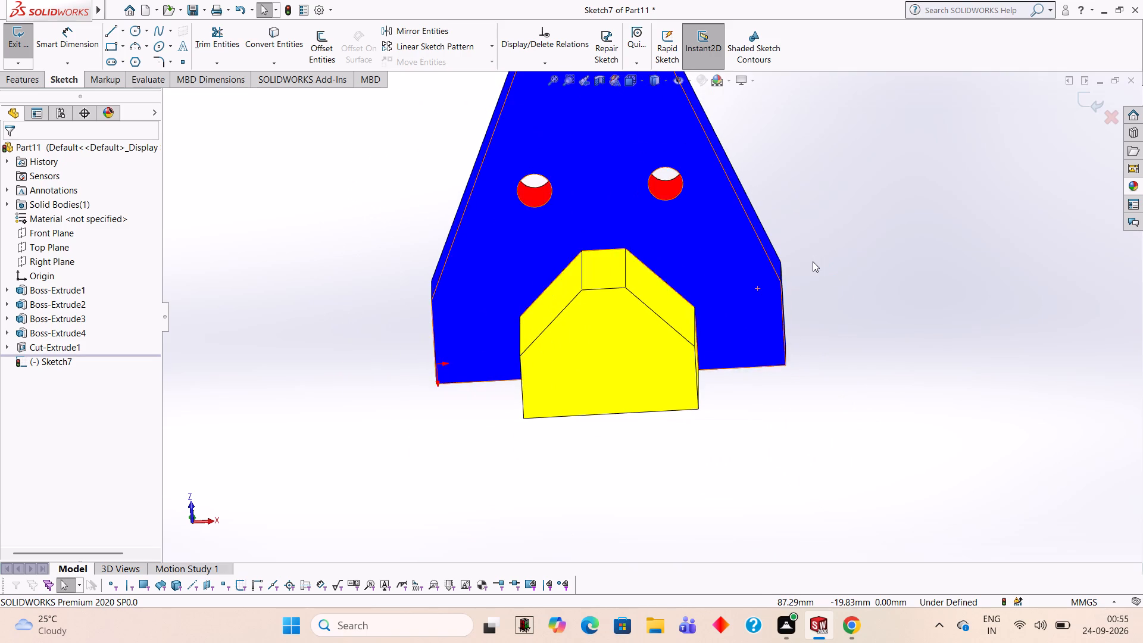
pyautogui.scroll(2, 813, 261)
pyautogui.moveTo(817, 264); pyautogui.dragTo(804, 264, button='middle')
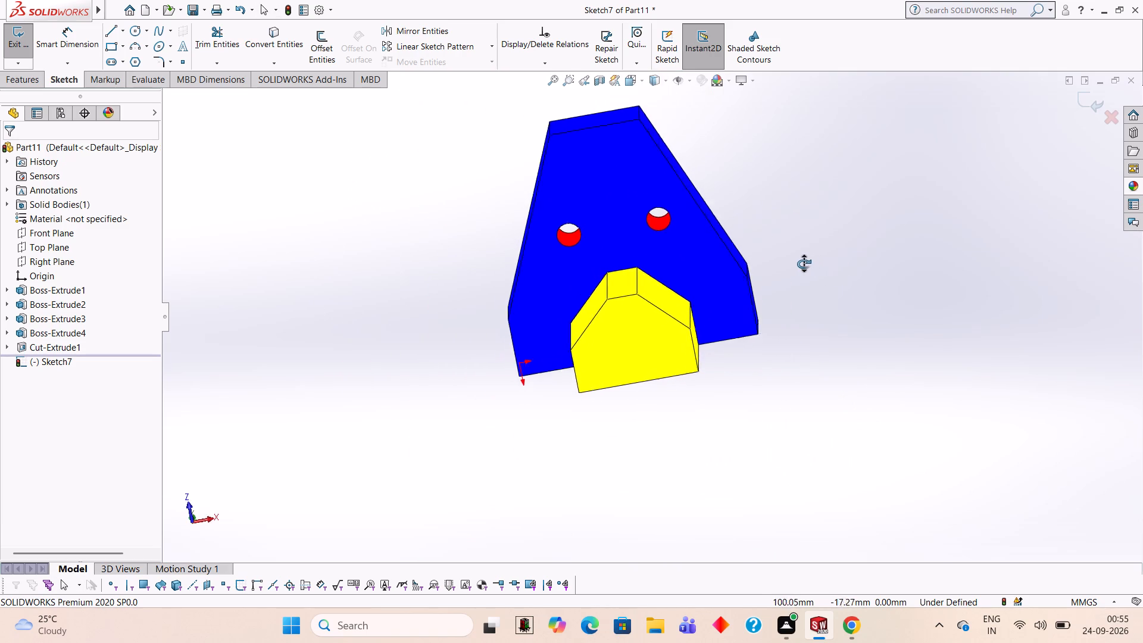
pyautogui.moveTo(804, 264); pyautogui.dragTo(827, 279, button='middle')
pyautogui.scroll(1, 822, 271)
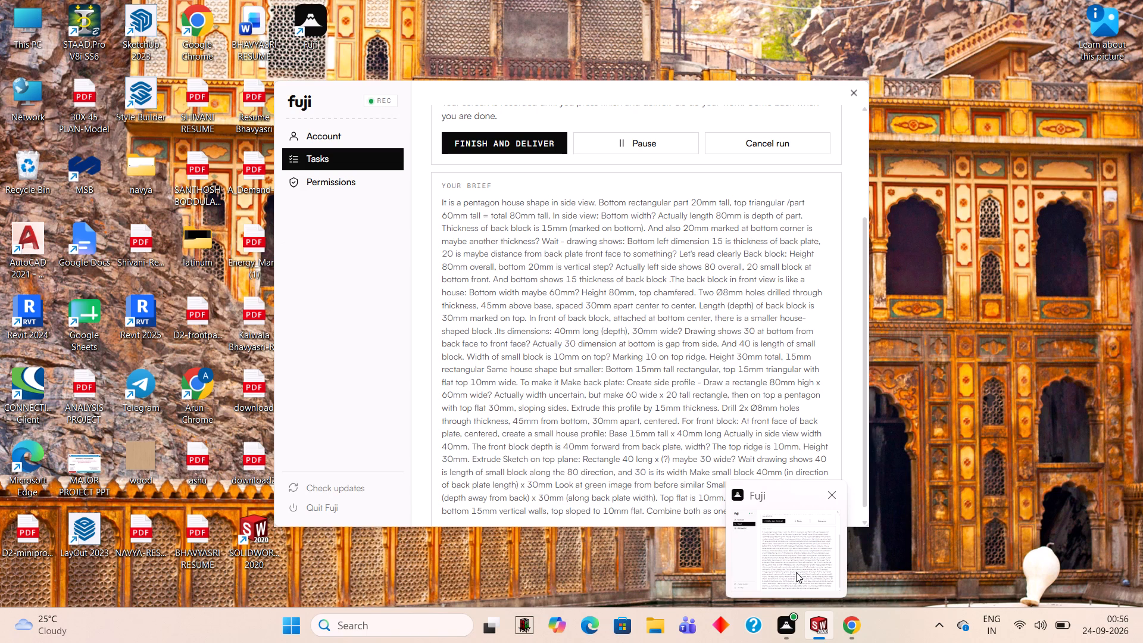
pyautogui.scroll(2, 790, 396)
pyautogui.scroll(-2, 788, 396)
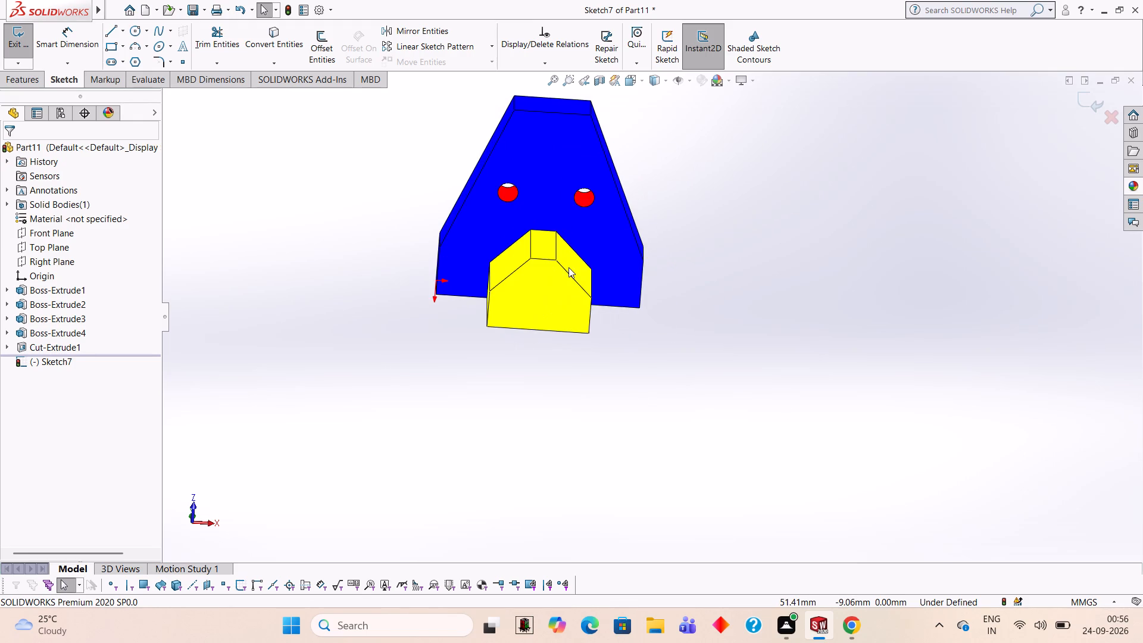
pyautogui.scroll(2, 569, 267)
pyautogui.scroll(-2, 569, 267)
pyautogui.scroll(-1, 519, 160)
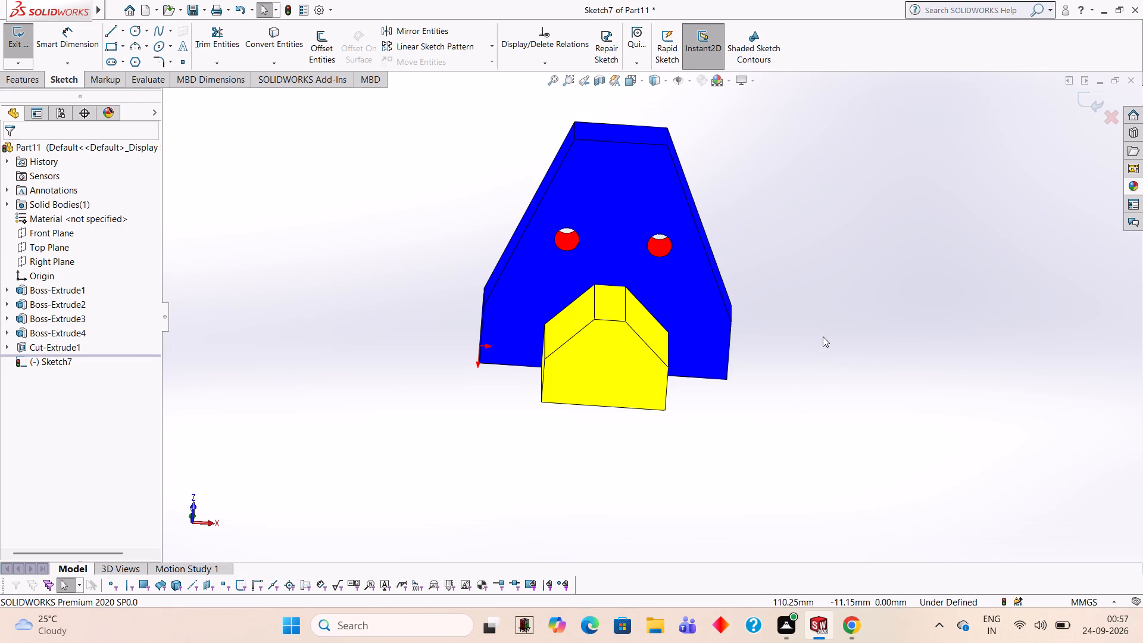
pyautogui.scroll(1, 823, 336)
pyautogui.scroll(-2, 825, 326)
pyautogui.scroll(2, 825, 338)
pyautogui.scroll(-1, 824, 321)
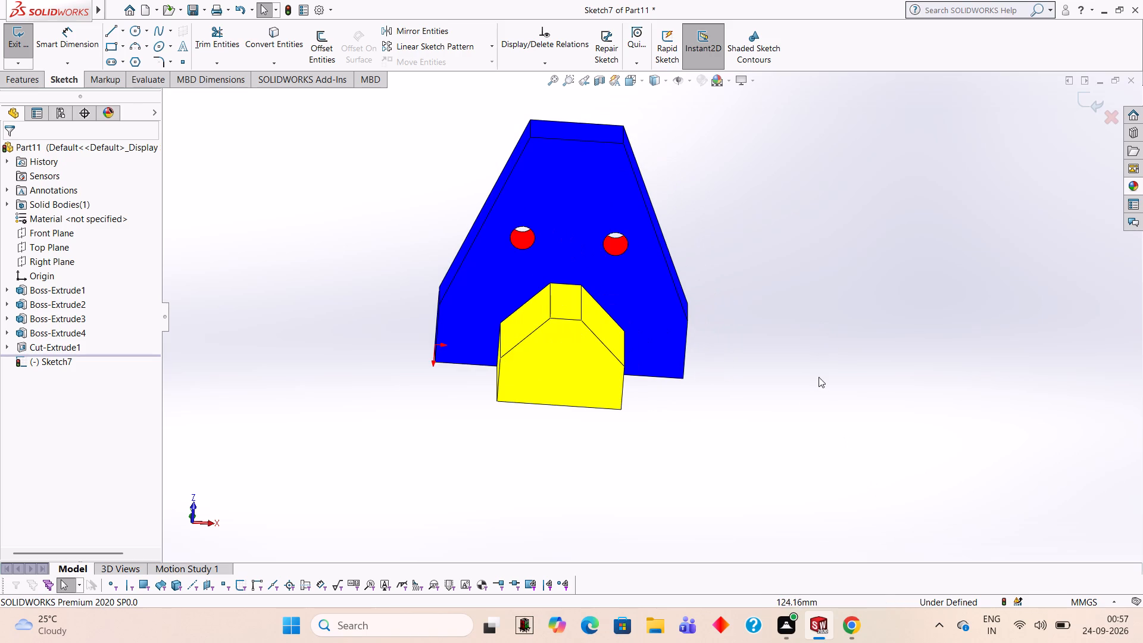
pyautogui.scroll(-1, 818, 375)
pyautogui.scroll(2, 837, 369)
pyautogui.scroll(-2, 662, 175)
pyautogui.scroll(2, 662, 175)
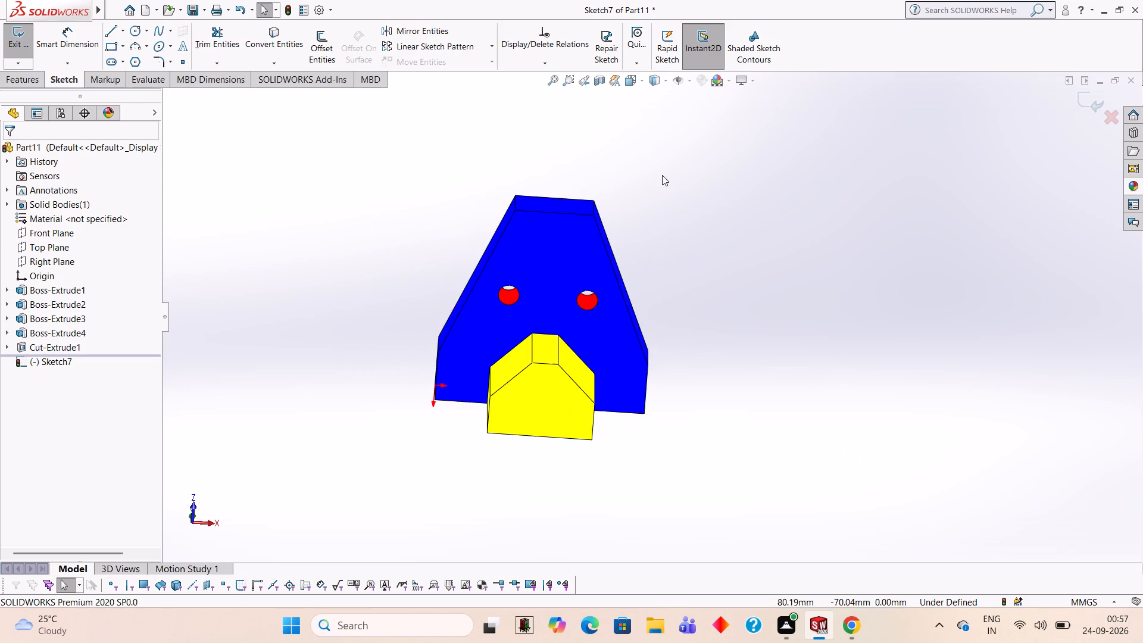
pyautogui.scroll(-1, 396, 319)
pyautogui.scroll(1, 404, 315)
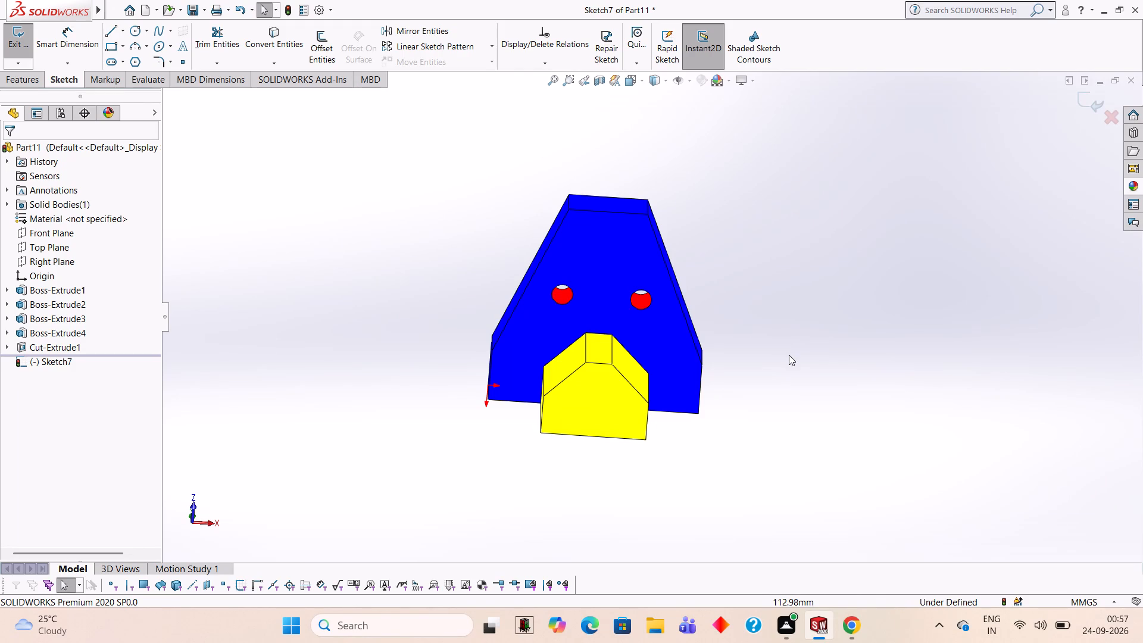
# Inspect the coloured part all around, including the plate's top face, its side faces and the back of the boss.
pyautogui.moveTo(816, 320); pyautogui.dragTo(811, 348, button='middle')
pyautogui.moveTo(811, 348); pyautogui.dragTo(854, 417, button='middle')
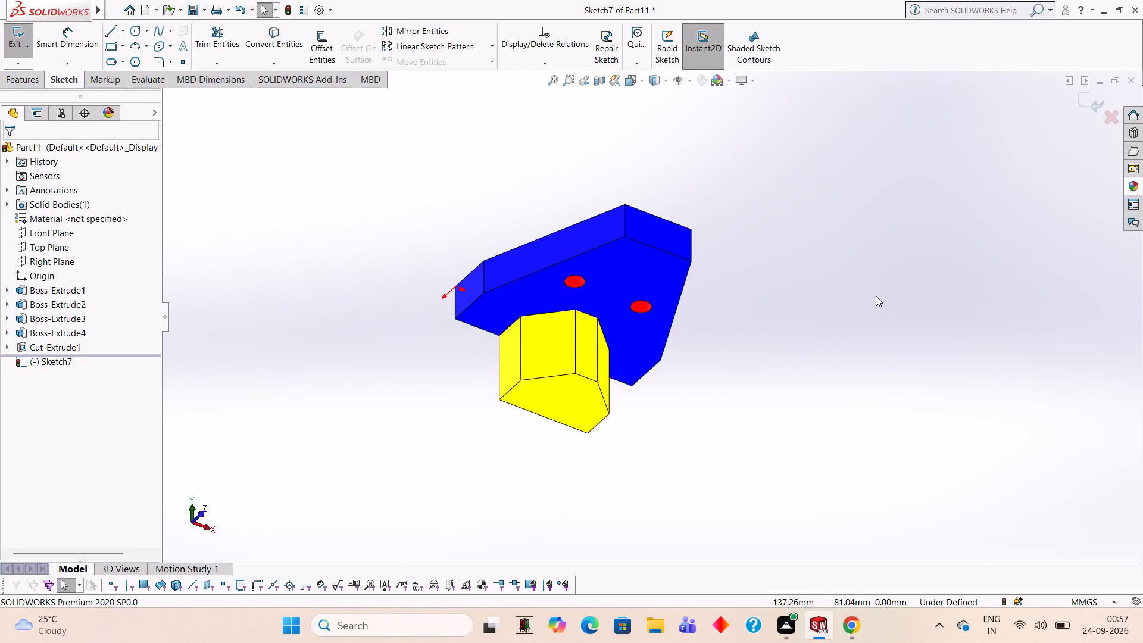
pyautogui.press('Escape')
pyautogui.moveTo(809, 296); pyautogui.dragTo(841, 438, button='middle')
pyautogui.moveTo(782, 229); pyautogui.dragTo(802, 384, button='middle')
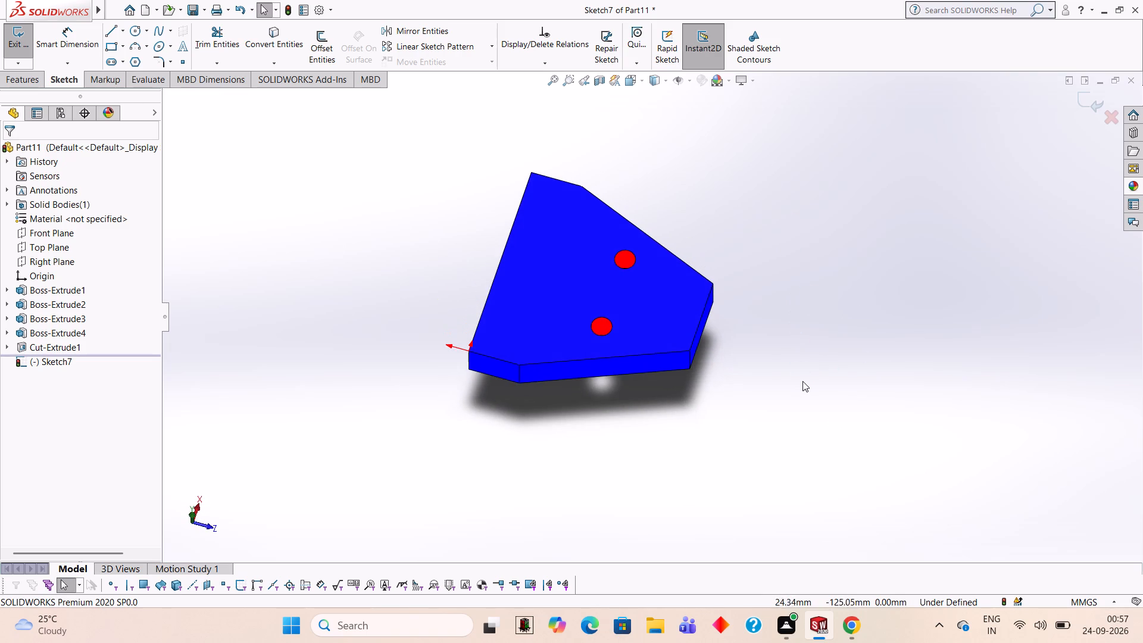
pyautogui.moveTo(767, 279); pyautogui.dragTo(802, 405, button='middle')
pyautogui.moveTo(778, 365); pyautogui.dragTo(795, 370, button='middle')
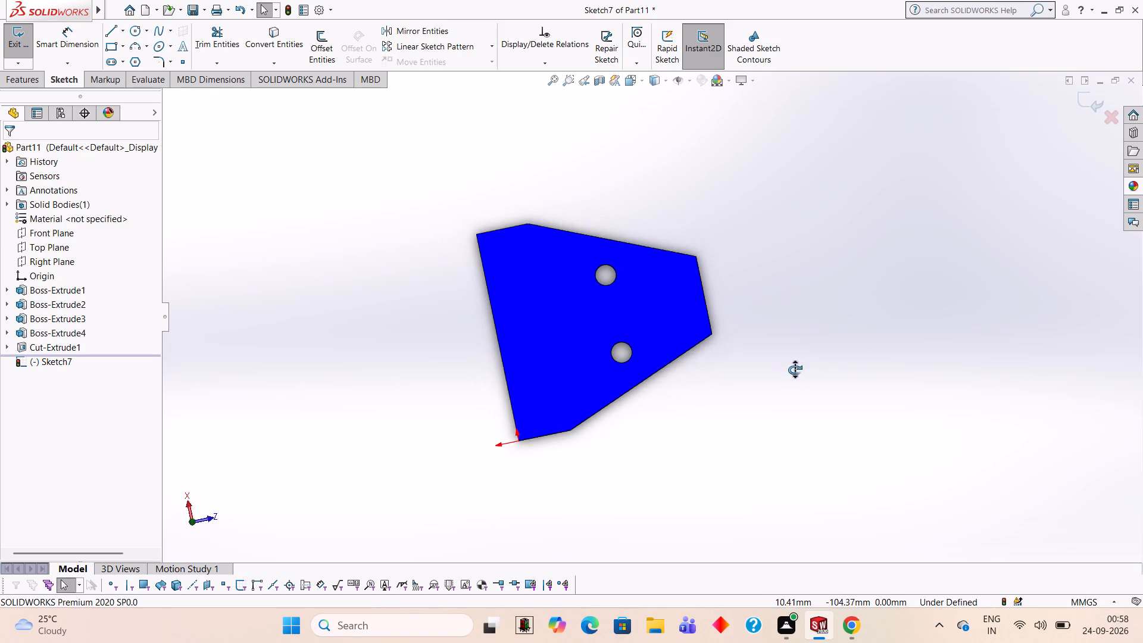
pyautogui.moveTo(795, 370); pyautogui.dragTo(838, 414, button='middle')
pyautogui.moveTo(763, 405); pyautogui.dragTo(820, 224, button='middle')
pyautogui.moveTo(754, 390); pyautogui.dragTo(823, 249, button='middle')
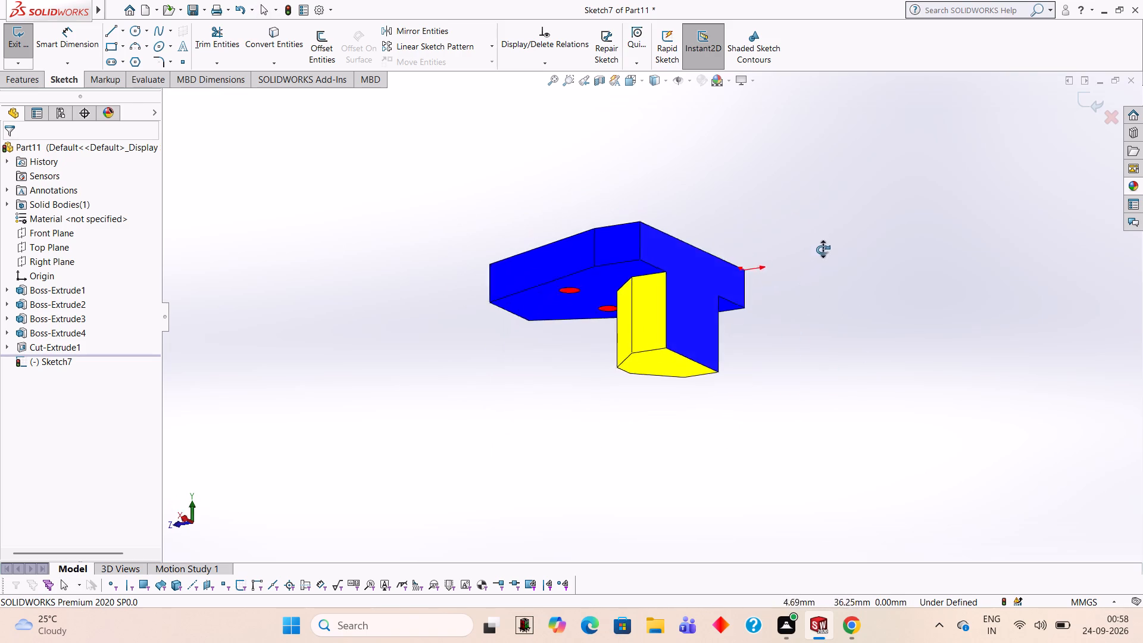
pyautogui.moveTo(823, 249); pyautogui.dragTo(823, 249, button='middle')
pyautogui.scroll(1, 811, 258)
pyautogui.moveTo(755, 367); pyautogui.dragTo(788, 344, button='middle')
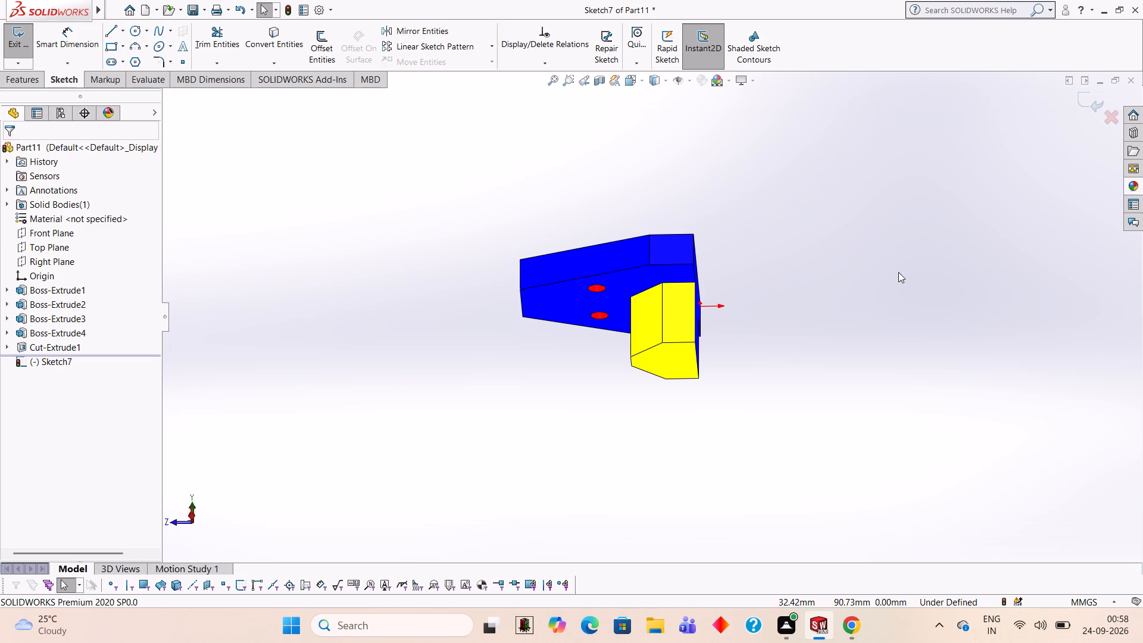
# Examine the coloured part from several angles, including the plate's sides, the red holes, the yellow boss and the blue back face.
pyautogui.moveTo(896, 274); pyautogui.dragTo(869, 276, button='middle')
pyautogui.scroll(-1, 805, 264)
pyautogui.moveTo(796, 264); pyautogui.dragTo(741, 266, button='middle')
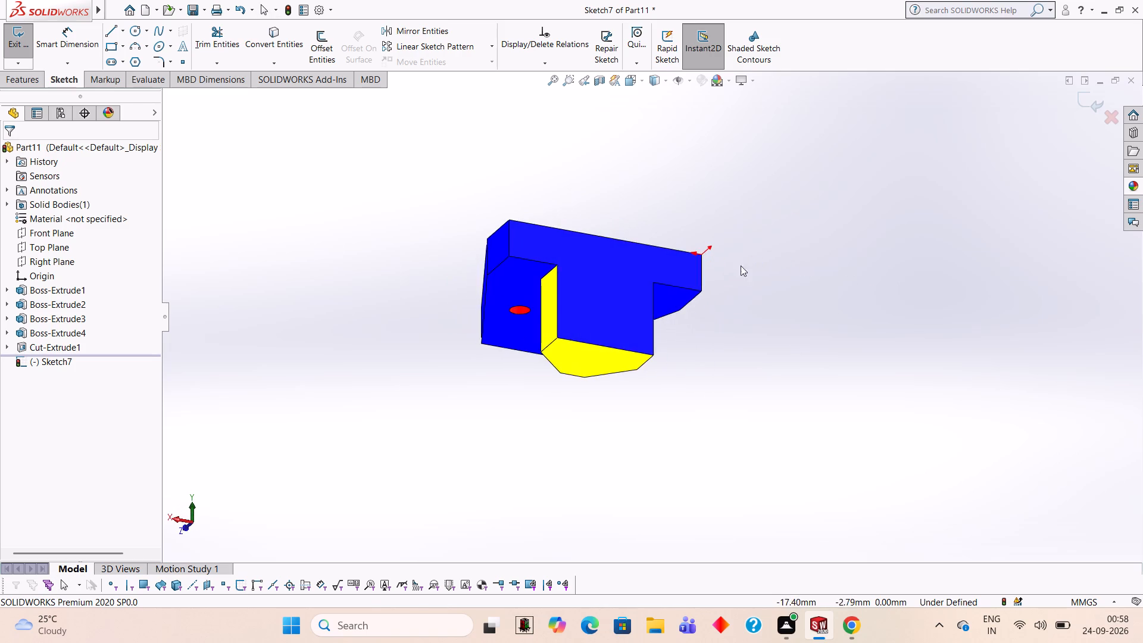
pyautogui.moveTo(694, 355); pyautogui.dragTo(712, 371, button='middle')
pyautogui.scroll(1, 572, 254)
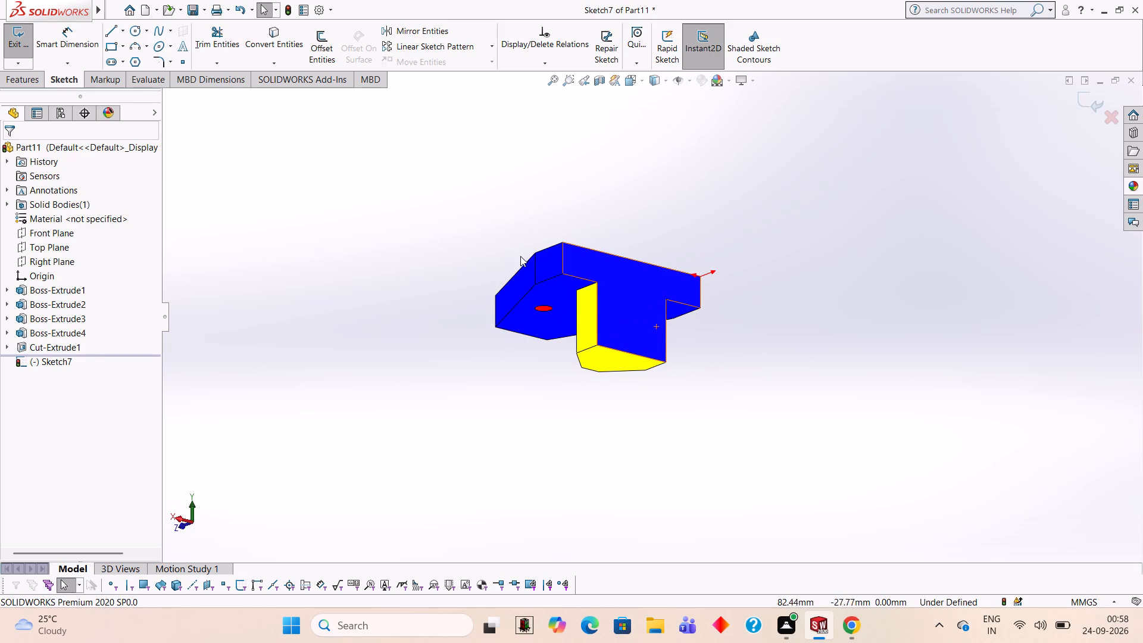
pyautogui.scroll(-1, 510, 263)
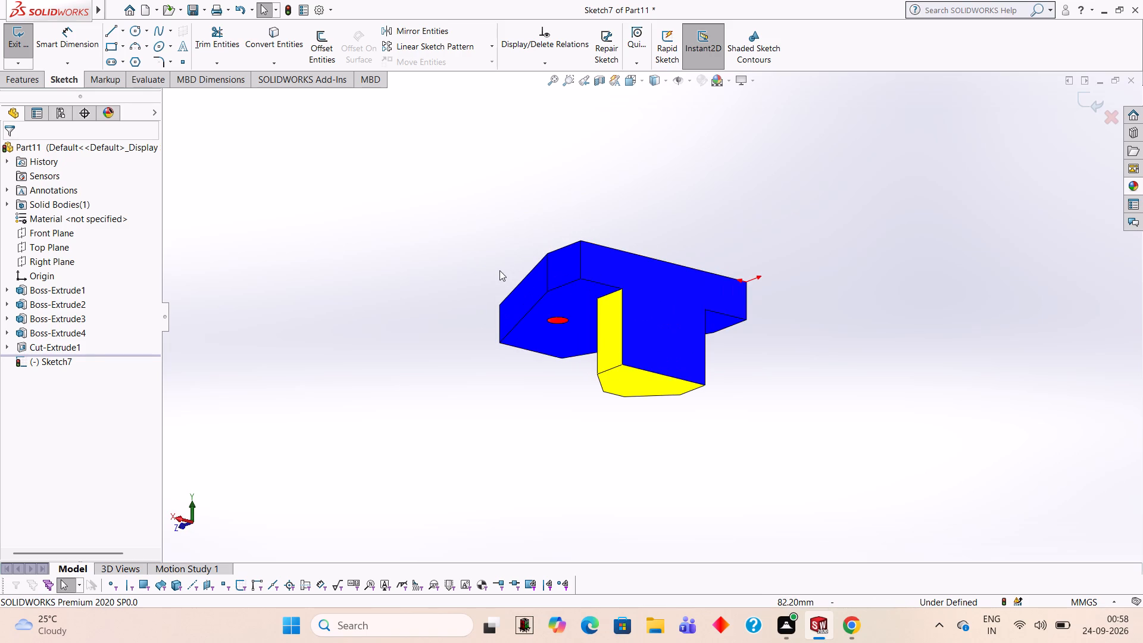
pyautogui.scroll(-1, 486, 276)
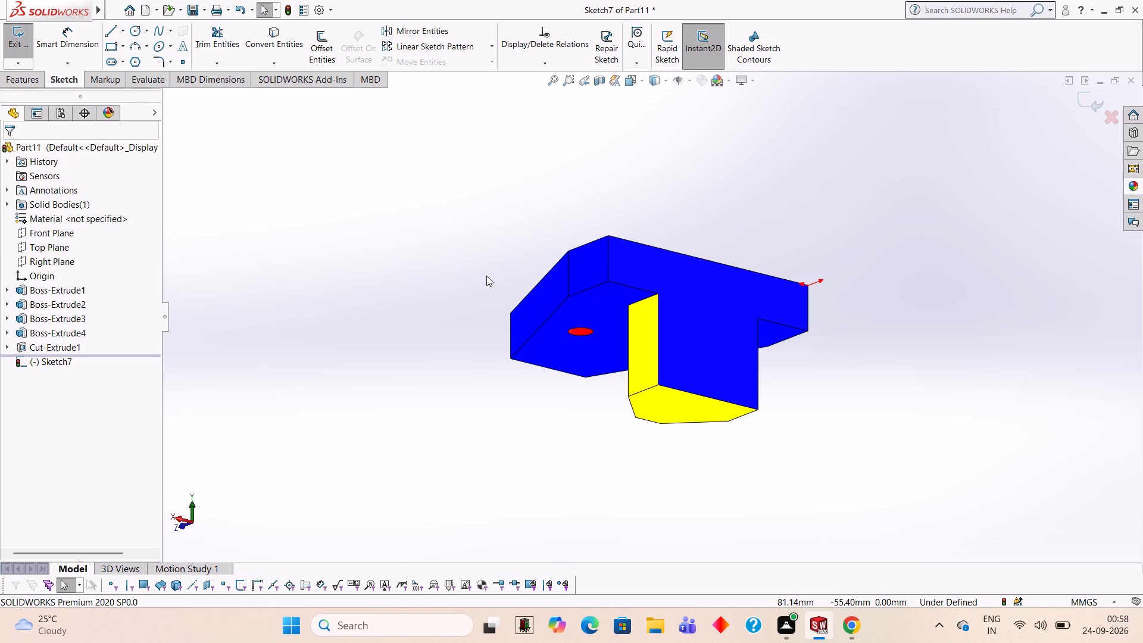
pyautogui.scroll(-1, 486, 276)
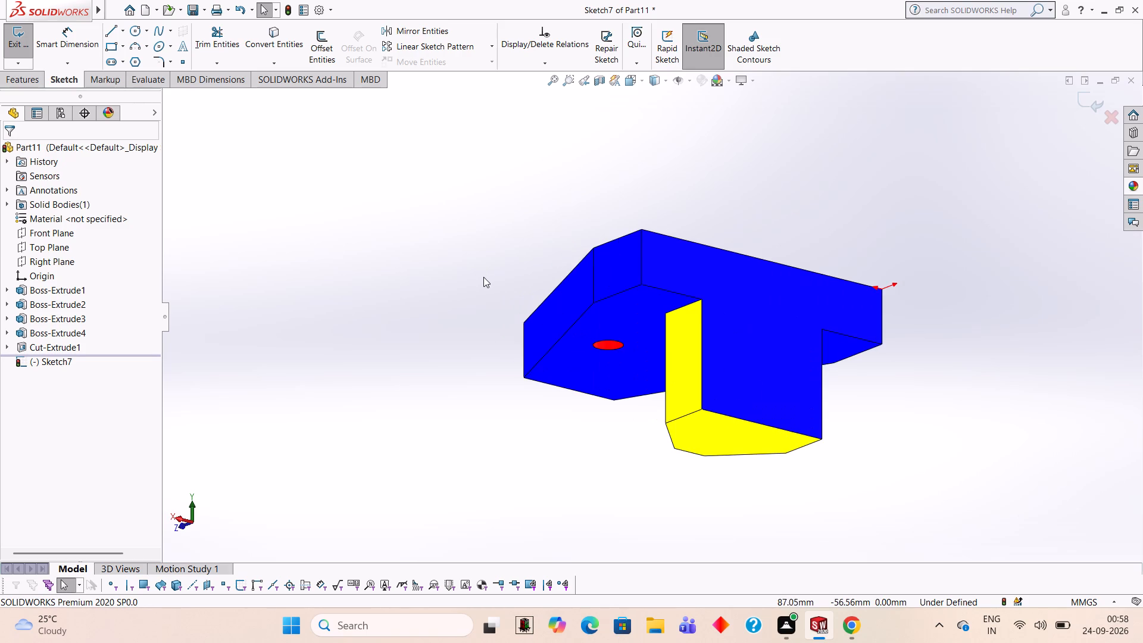
pyautogui.scroll(1, 482, 277)
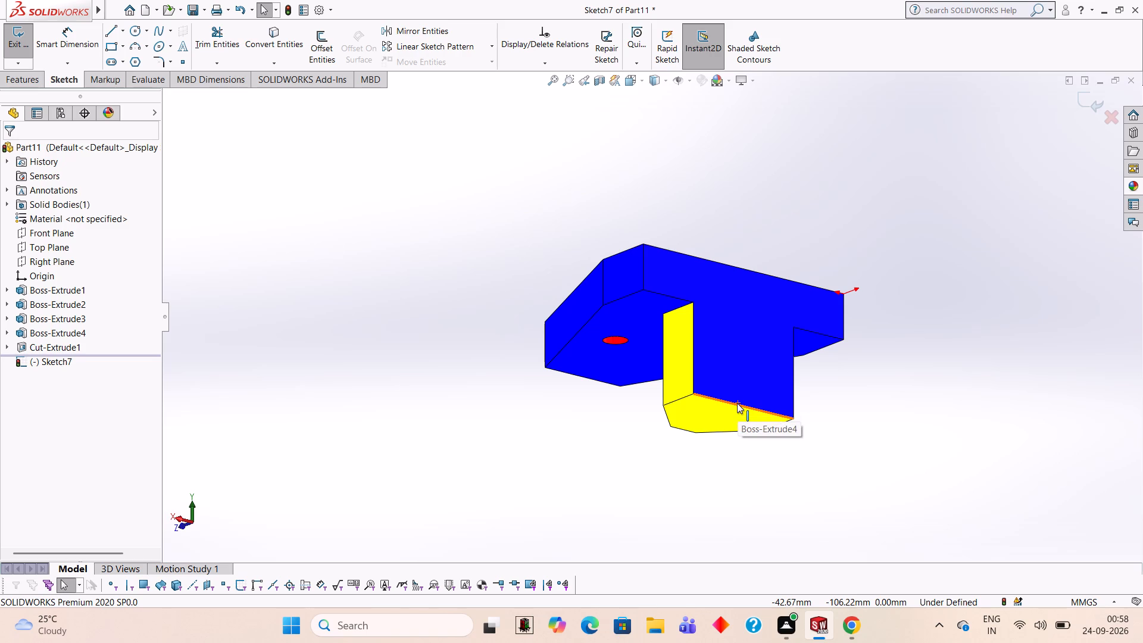
pyautogui.moveTo(788, 224); pyautogui.dragTo(796, 227, button='middle')
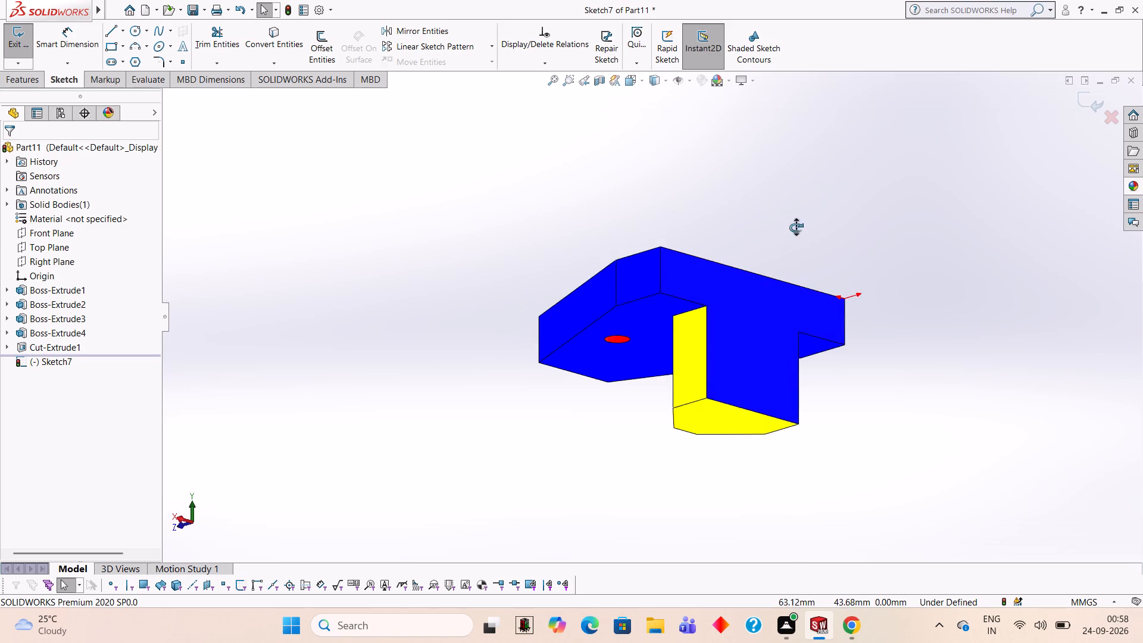
pyautogui.moveTo(796, 227); pyautogui.dragTo(822, 227, button='middle')
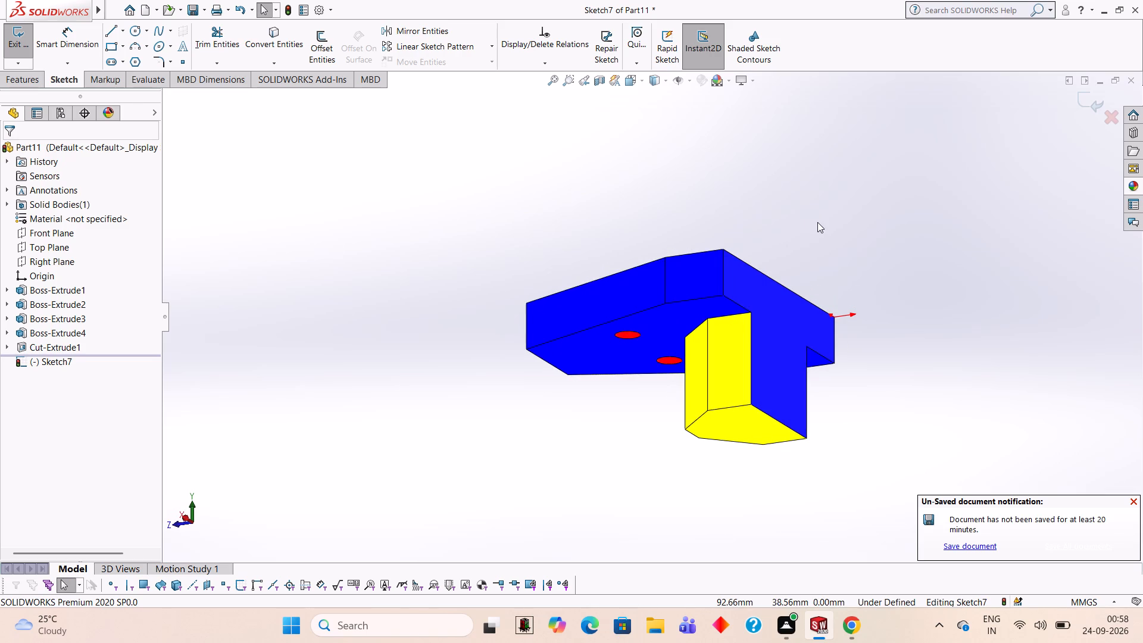
pyautogui.moveTo(814, 221); pyautogui.dragTo(802, 227, button='middle')
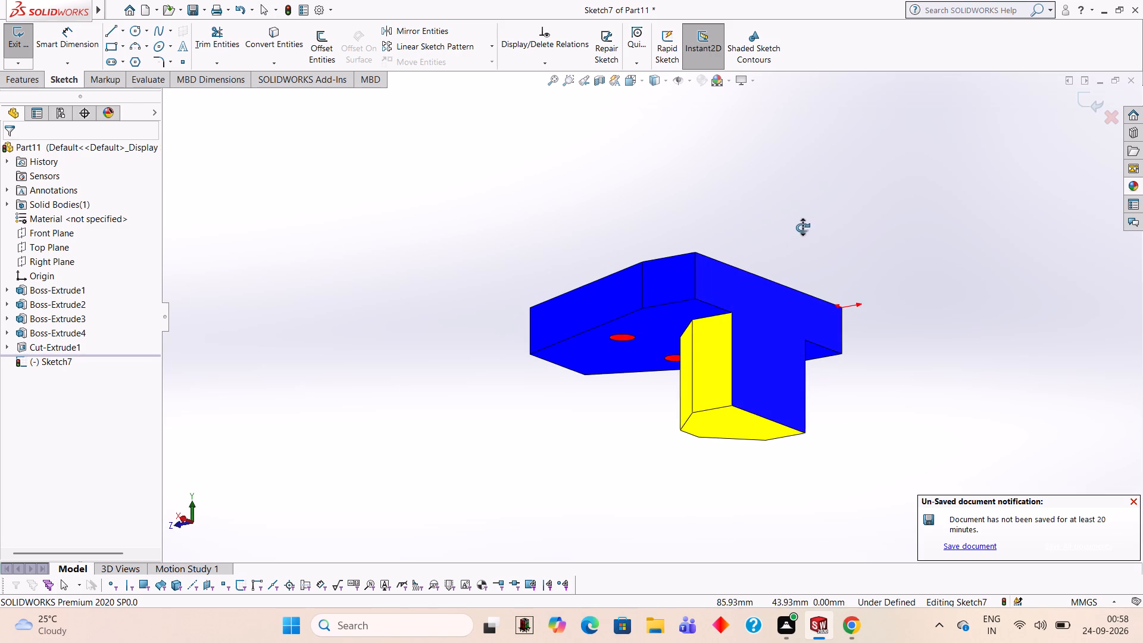
pyautogui.moveTo(802, 227); pyautogui.dragTo(802, 227, button='middle')
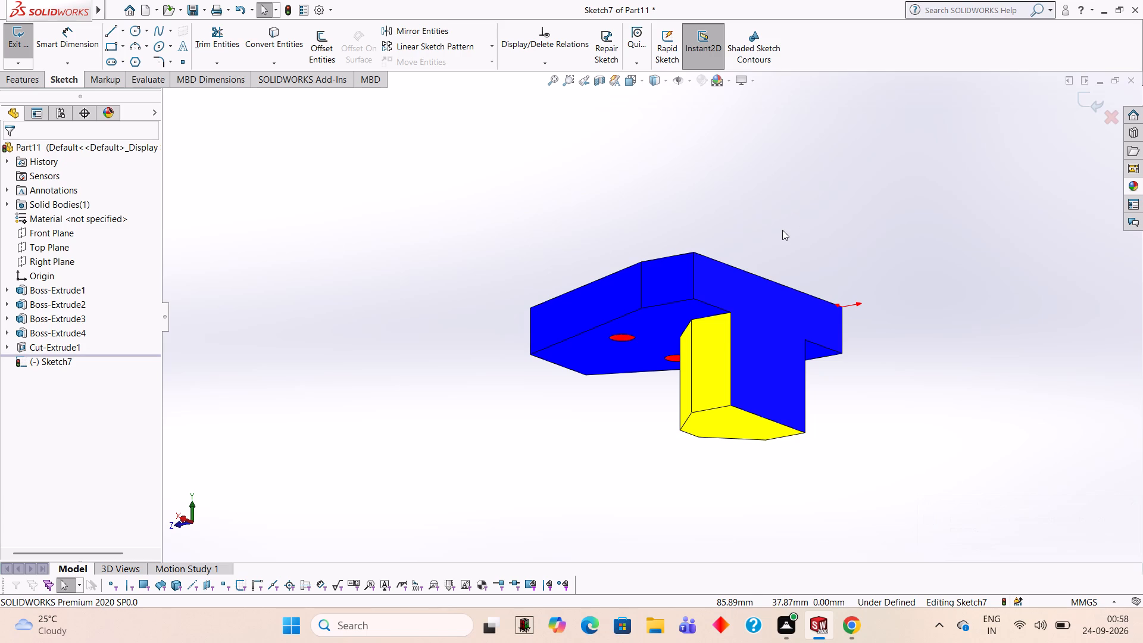
pyautogui.moveTo(780, 217); pyautogui.dragTo(763, 216, button='middle')
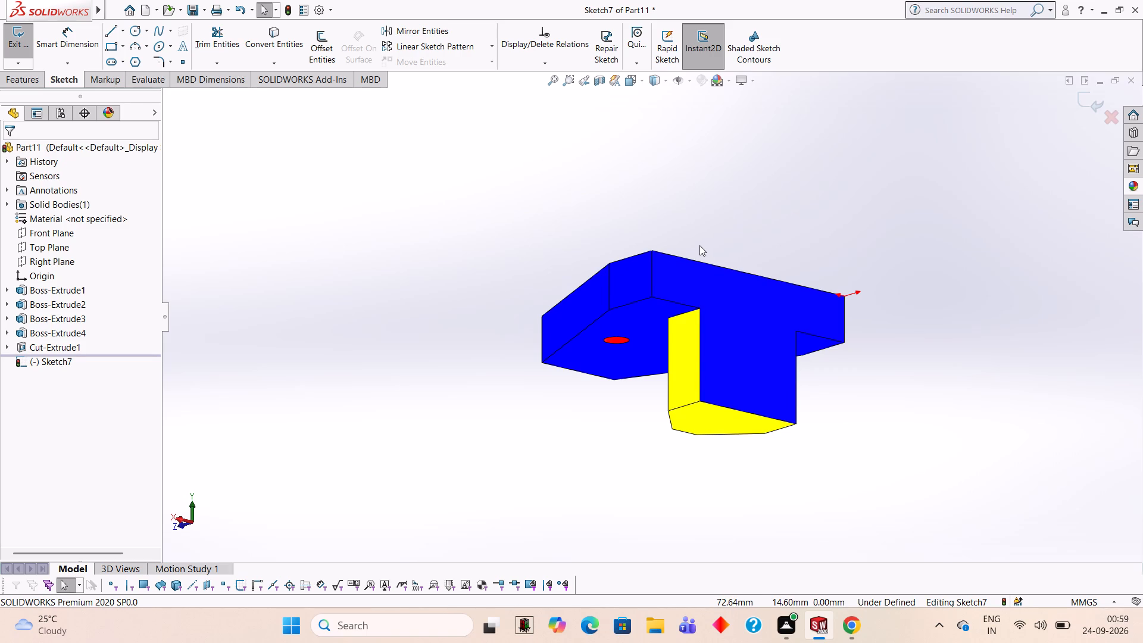
# Apply the Green LED appearance to the Boss-Extrude2 feature, colouring the plate's two sloped sides and its narrow end.
pyautogui.moveTo(769, 236); pyautogui.dragTo(835, 227, button='middle')
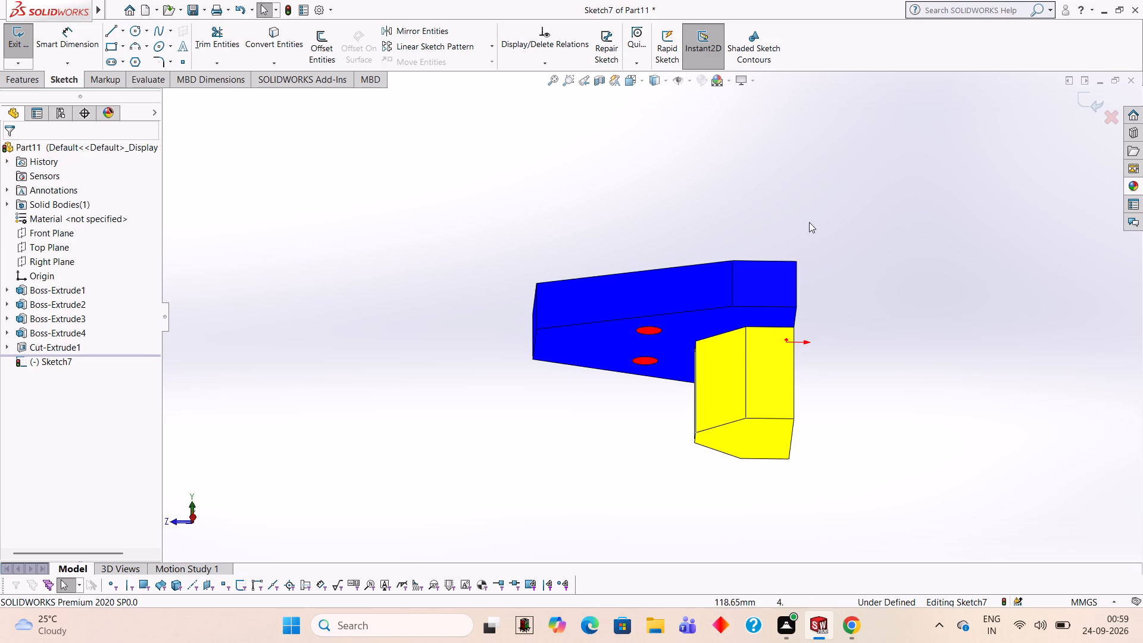
pyautogui.moveTo(726, 202); pyautogui.dragTo(804, 201, button='middle')
pyautogui.moveTo(698, 195); pyautogui.dragTo(775, 194, button='middle')
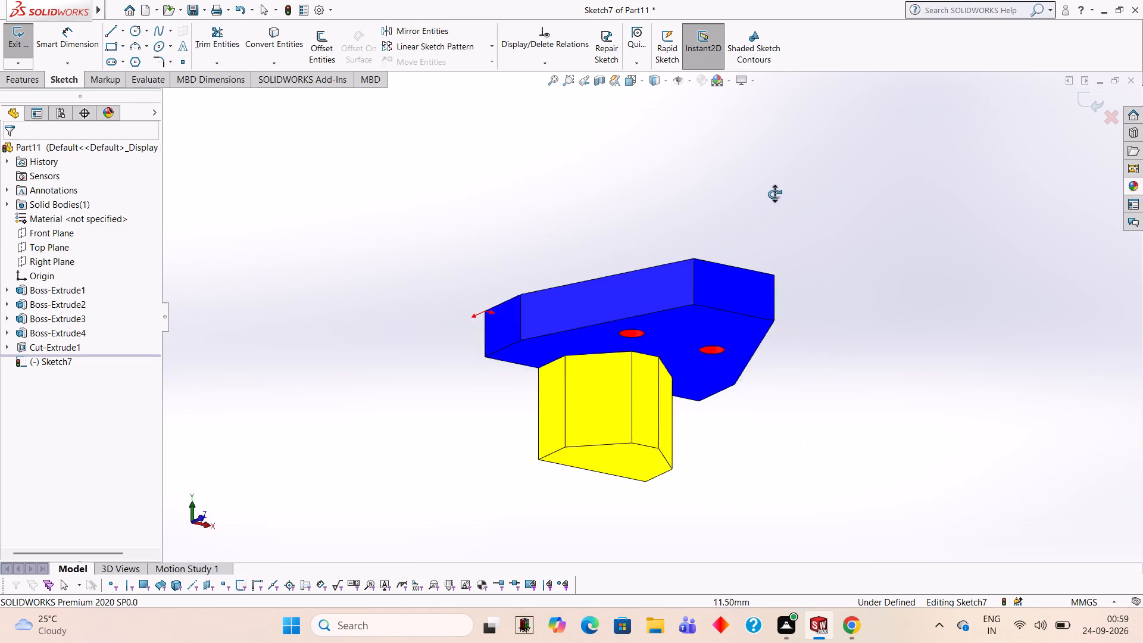
pyautogui.moveTo(775, 194); pyautogui.dragTo(766, 189, button='middle')
pyautogui.click(1136, 186)
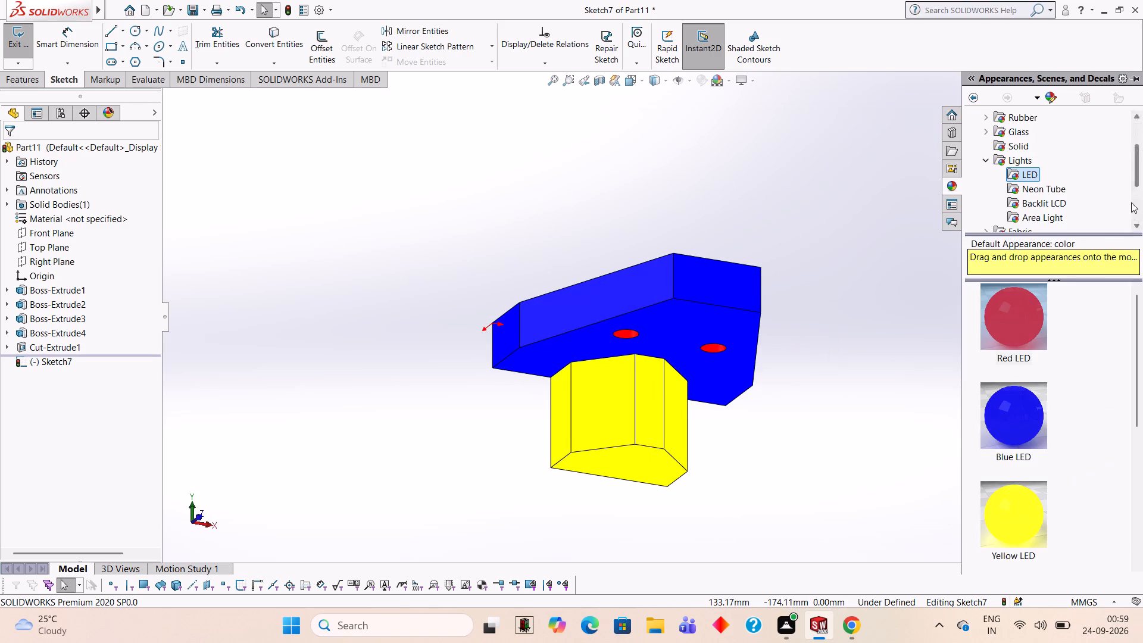
pyautogui.scroll(-1, 1004, 411)
pyautogui.moveTo(1007, 454); pyautogui.dragTo(655, 291)
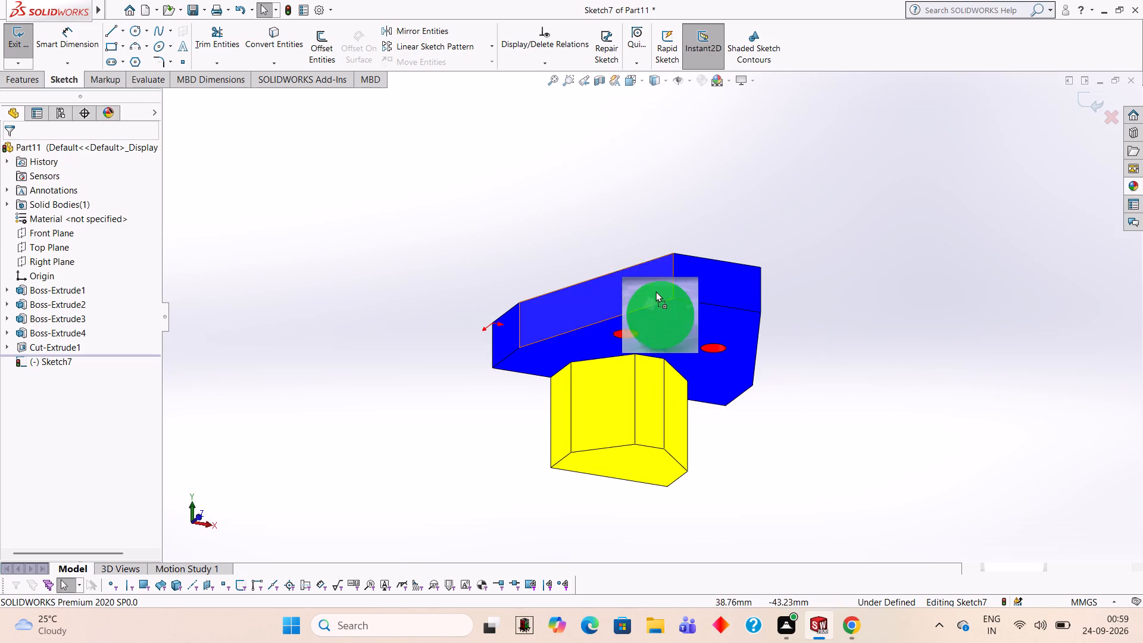
pyautogui.moveTo(655, 291); pyautogui.dragTo(627, 273)
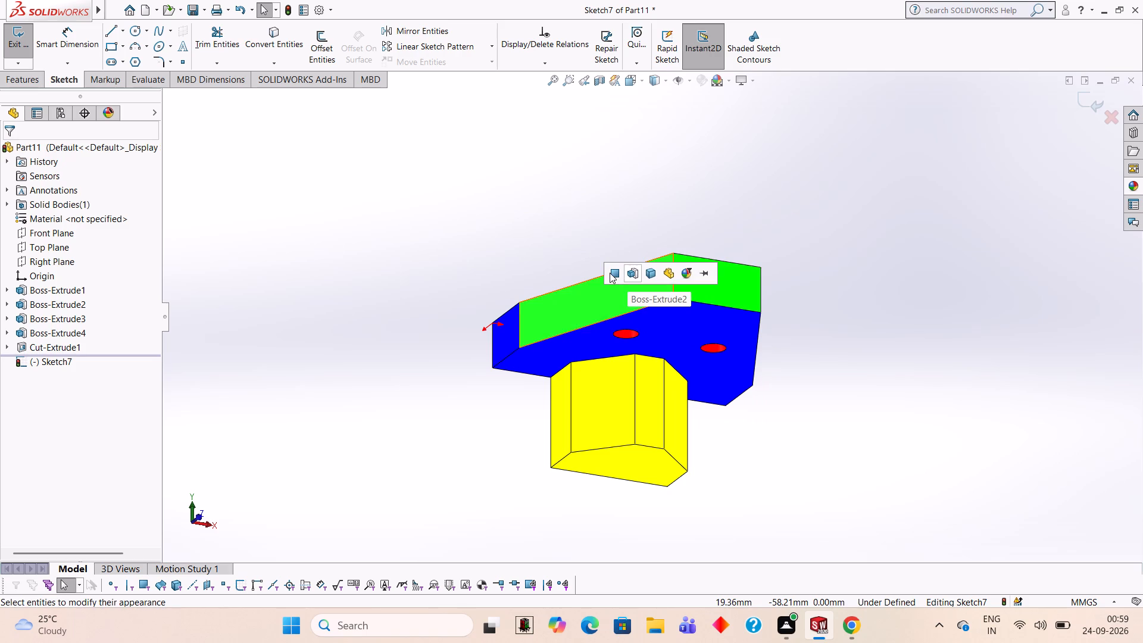
pyautogui.click(626, 273)
# Apply the Green LED appearance to the short side face of Boss-Extrude1 at one end of the plate.
pyautogui.moveTo(804, 250); pyautogui.dragTo(735, 253, button='middle')
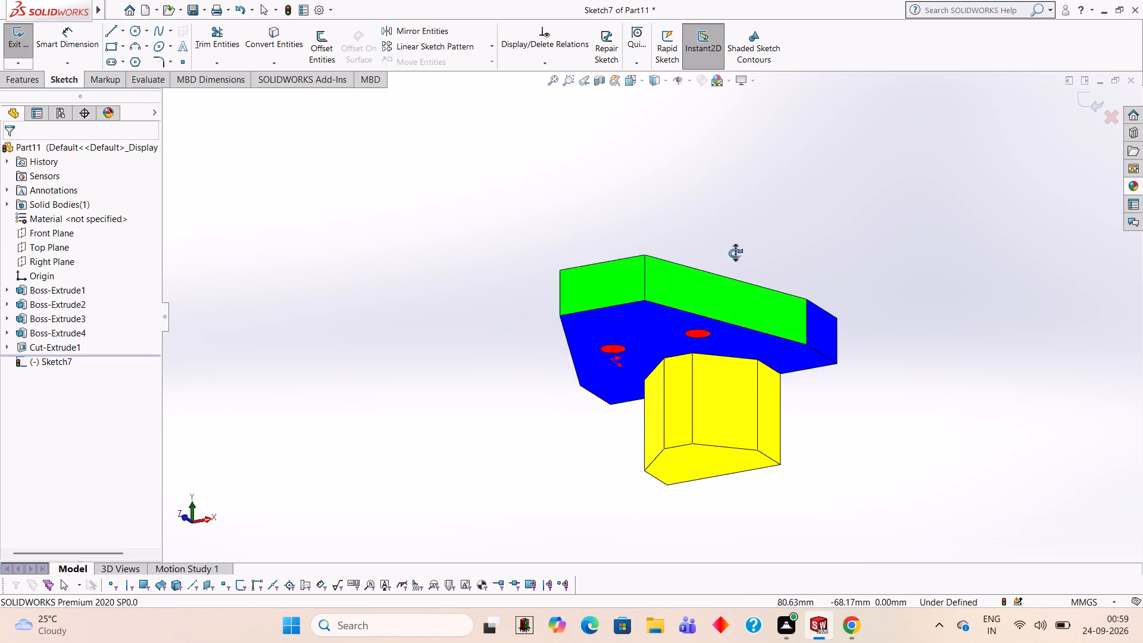
pyautogui.moveTo(735, 253); pyautogui.dragTo(607, 270, button='middle')
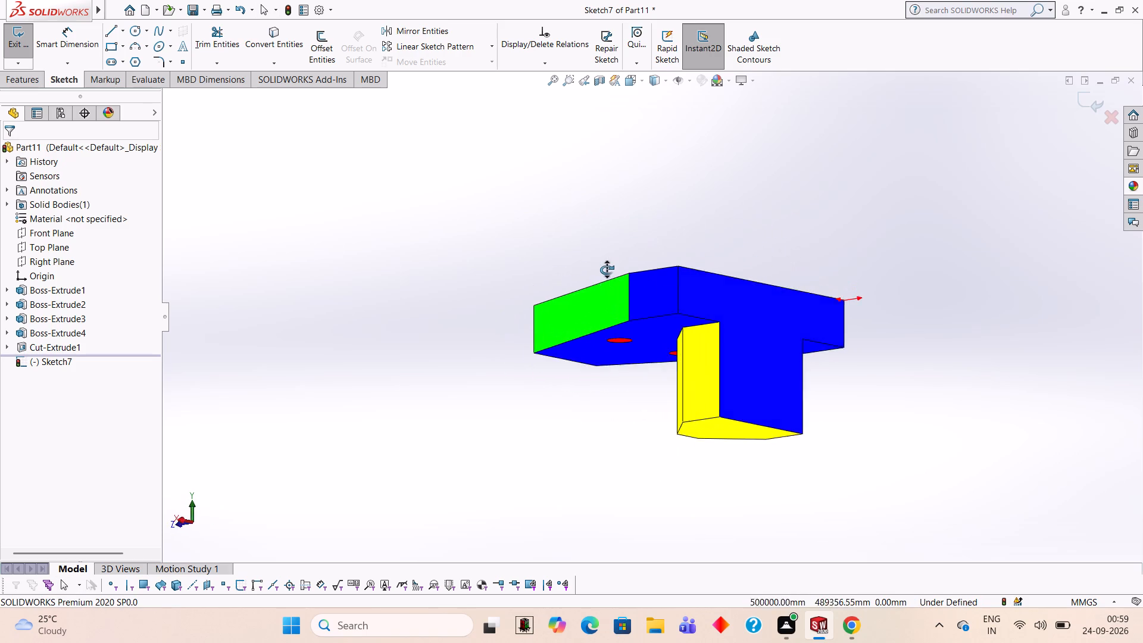
pyautogui.moveTo(607, 270); pyautogui.dragTo(608, 265, button='middle')
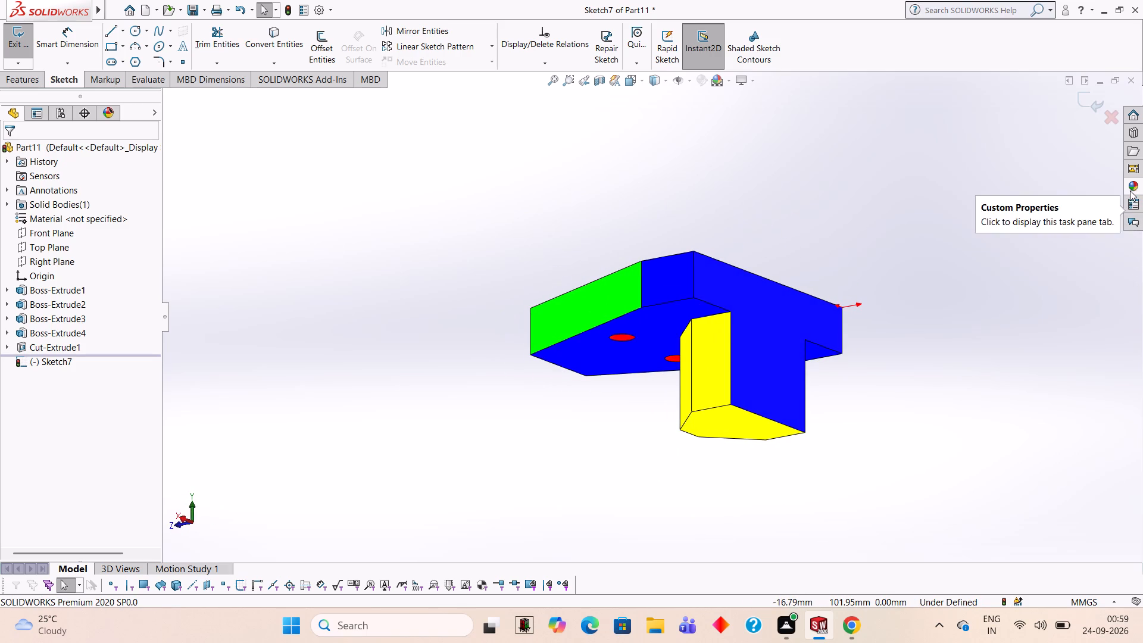
pyautogui.click(1130, 191)
pyautogui.moveTo(1033, 470); pyautogui.dragTo(658, 267)
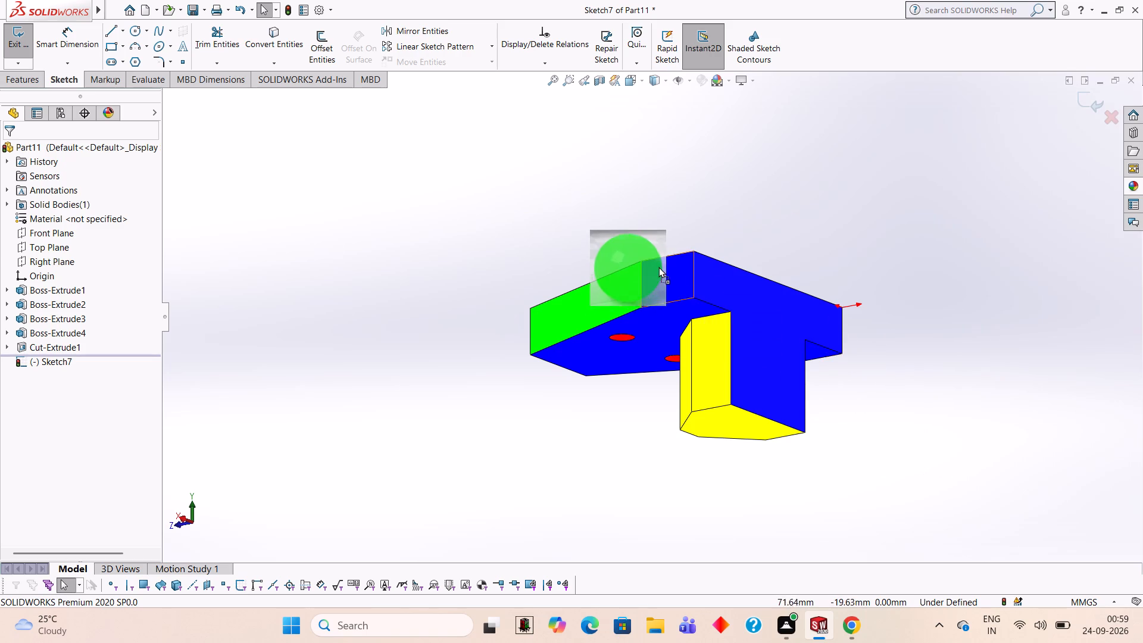
pyautogui.moveTo(658, 267); pyautogui.dragTo(693, 283)
pyautogui.click(683, 283)
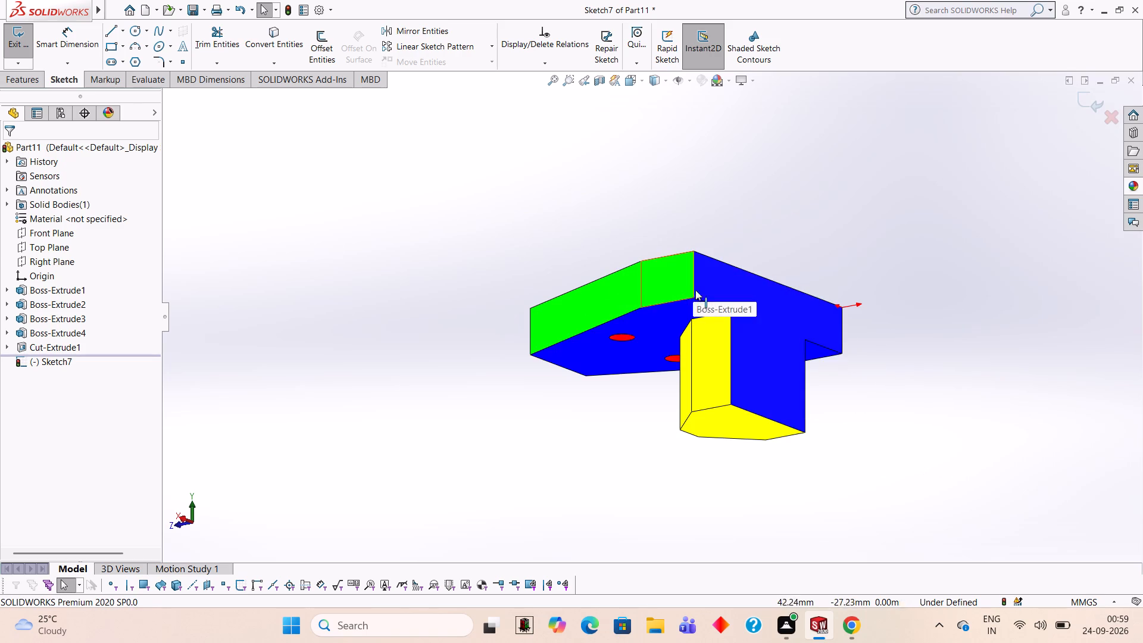
# Apply the Green LED appearance to the flat T-shaped back face shared by the plate and boss.
pyautogui.moveTo(963, 231); pyautogui.dragTo(925, 232, button='middle')
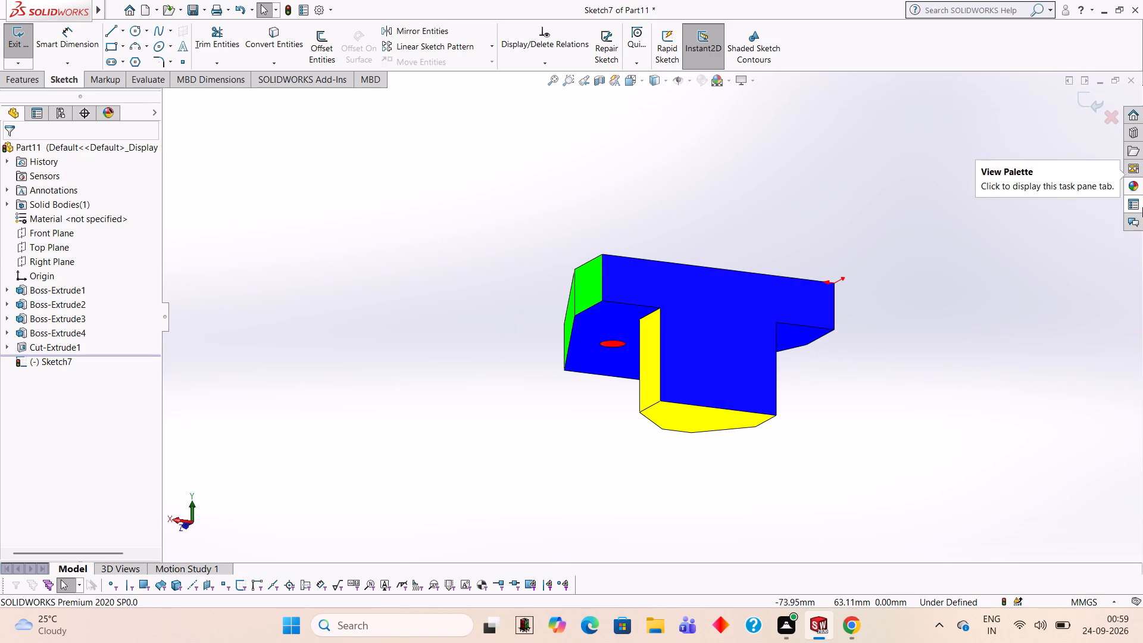
pyautogui.click(1132, 186)
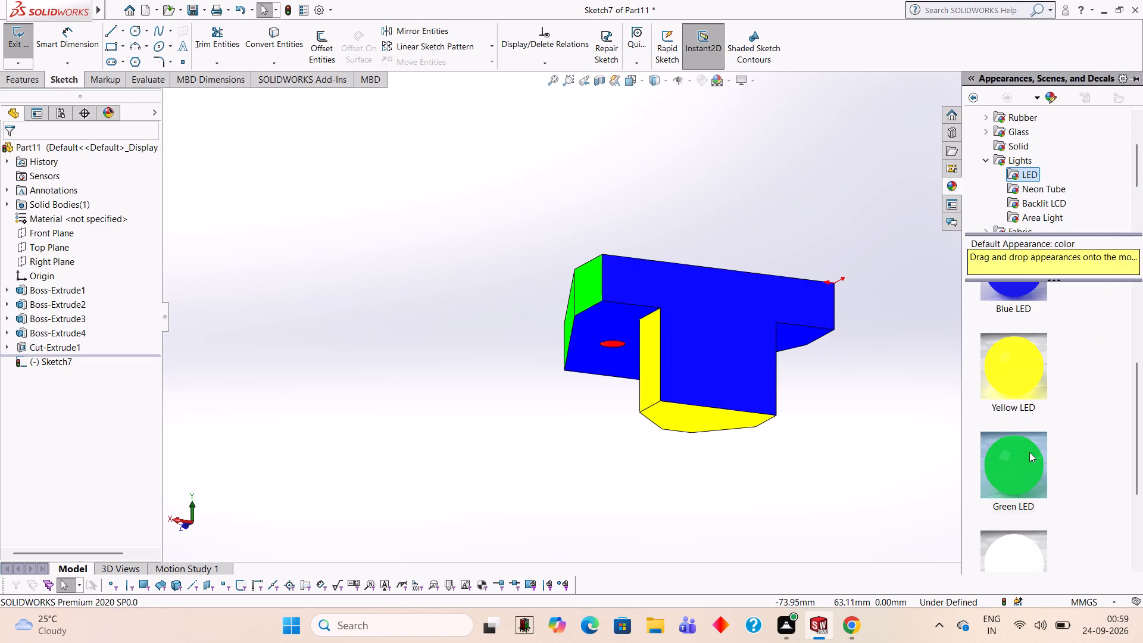
pyautogui.moveTo(1029, 452); pyautogui.dragTo(726, 297)
pyautogui.click(726, 297)
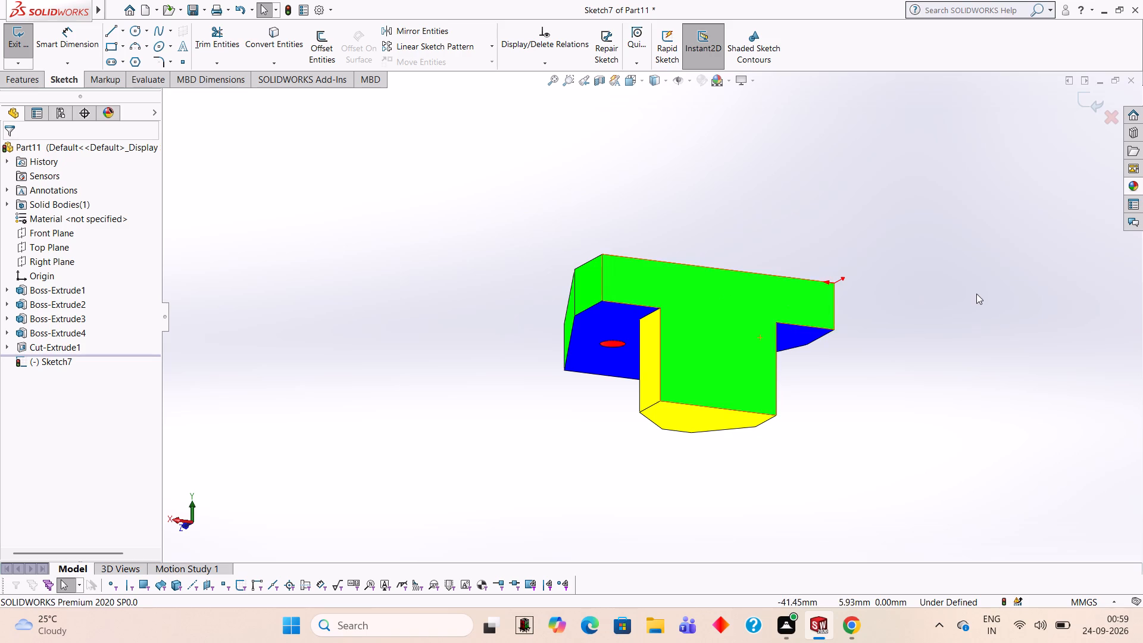
# Apply the Green LED appearance to the remaining blue short side face of Boss-Extrude1 at the plate's other end.
pyautogui.moveTo(976, 294); pyautogui.dragTo(860, 302, button='middle')
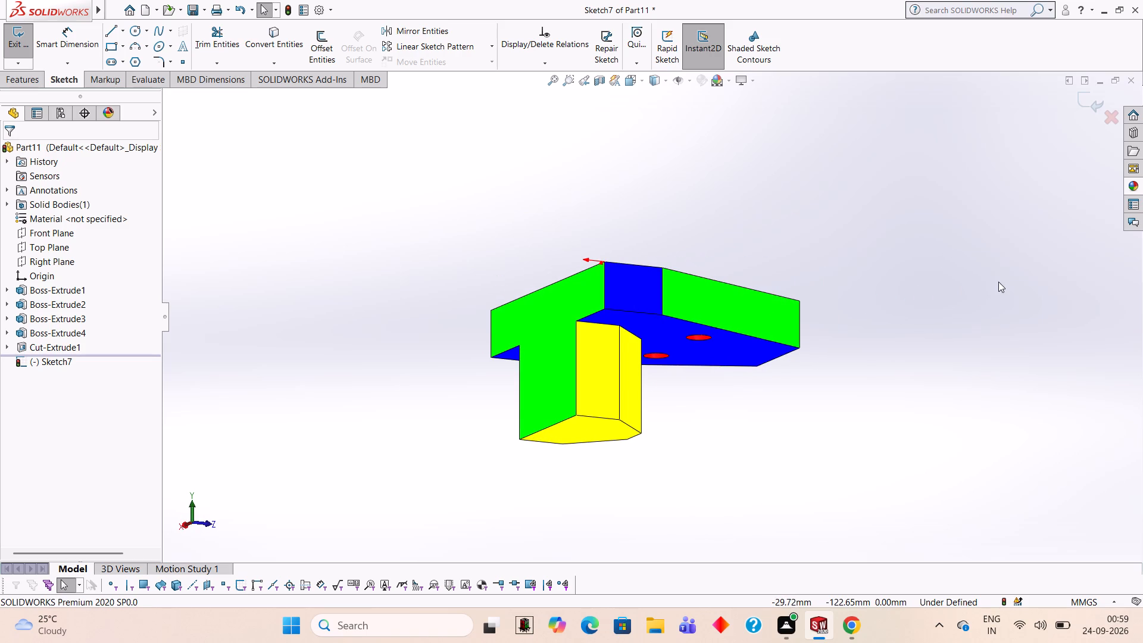
pyautogui.scroll(-2, 895, 279)
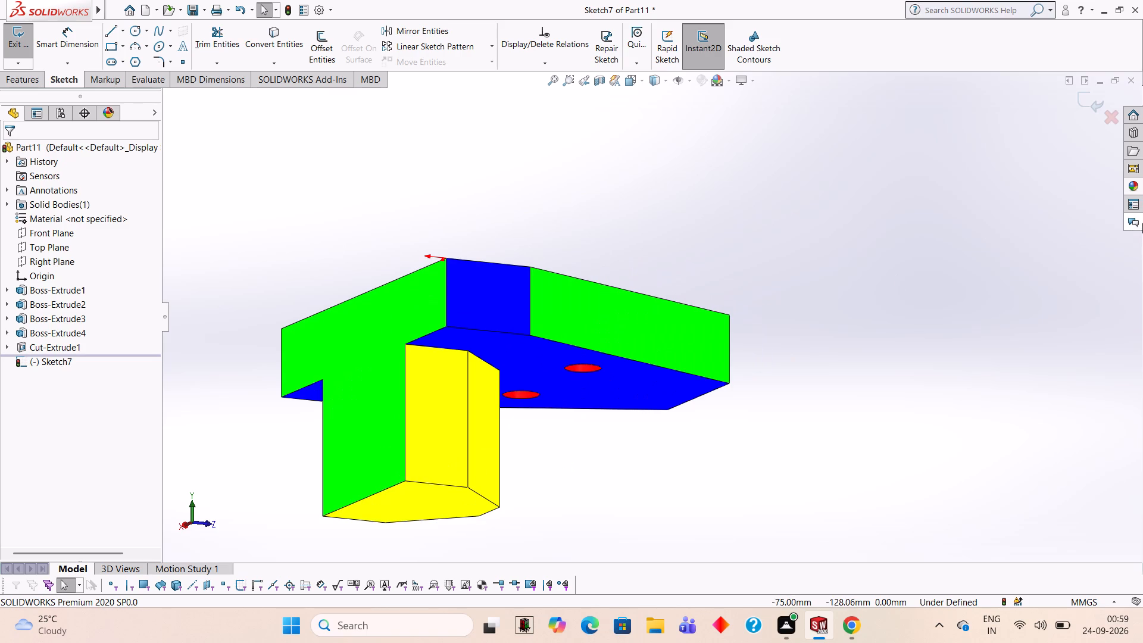
pyautogui.click(1134, 191)
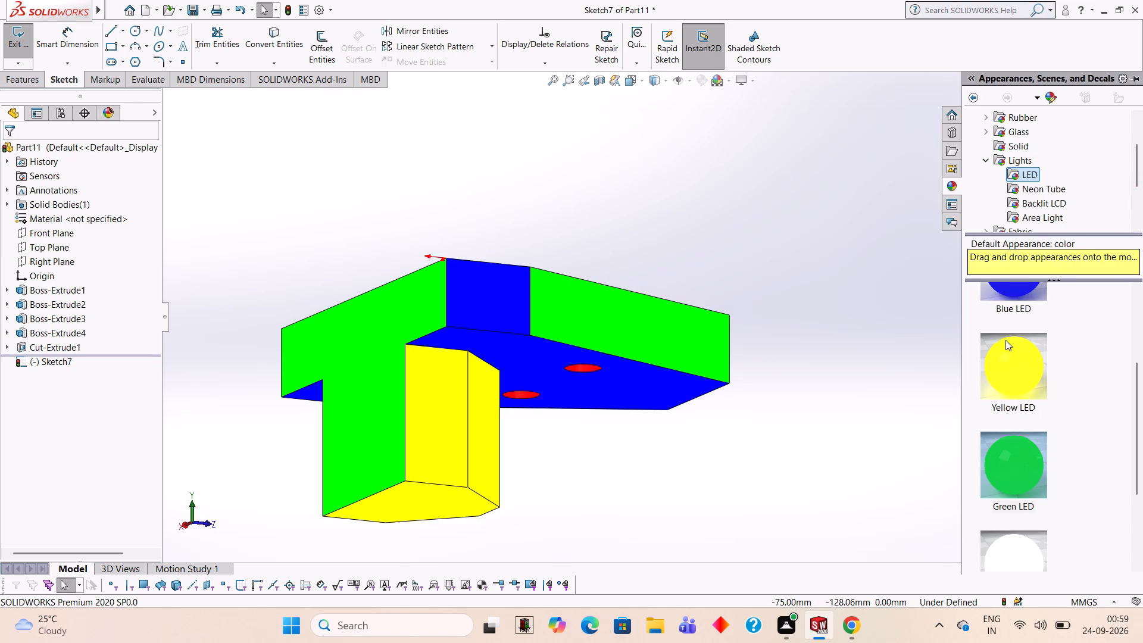
pyautogui.moveTo(1019, 464); pyautogui.dragTo(486, 283)
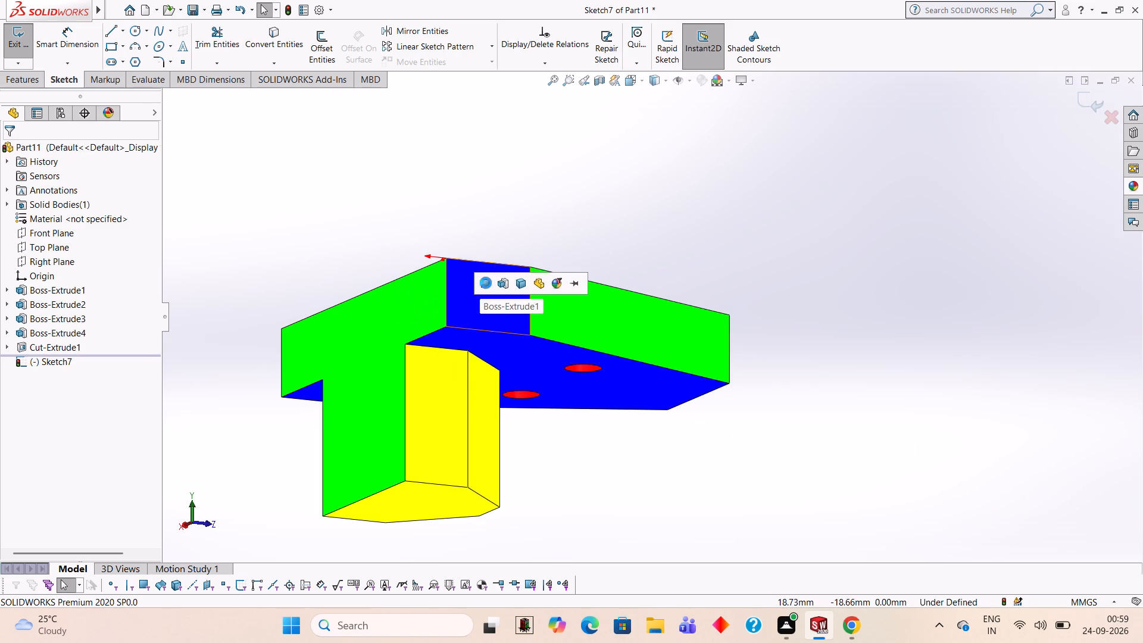
pyautogui.click(486, 283)
# Examine the recoloured part from below, checking the plate's edges, underside, holes and boss.
pyautogui.moveTo(727, 295); pyautogui.dragTo(581, 224, button='middle')
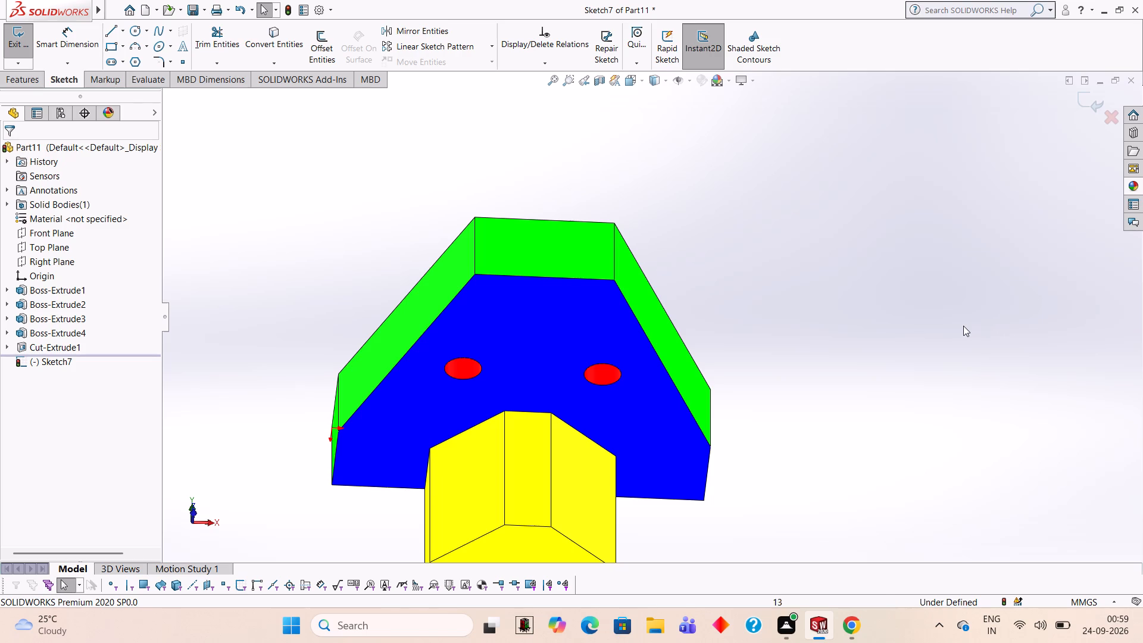
pyautogui.moveTo(886, 312); pyautogui.dragTo(861, 273, button='middle')
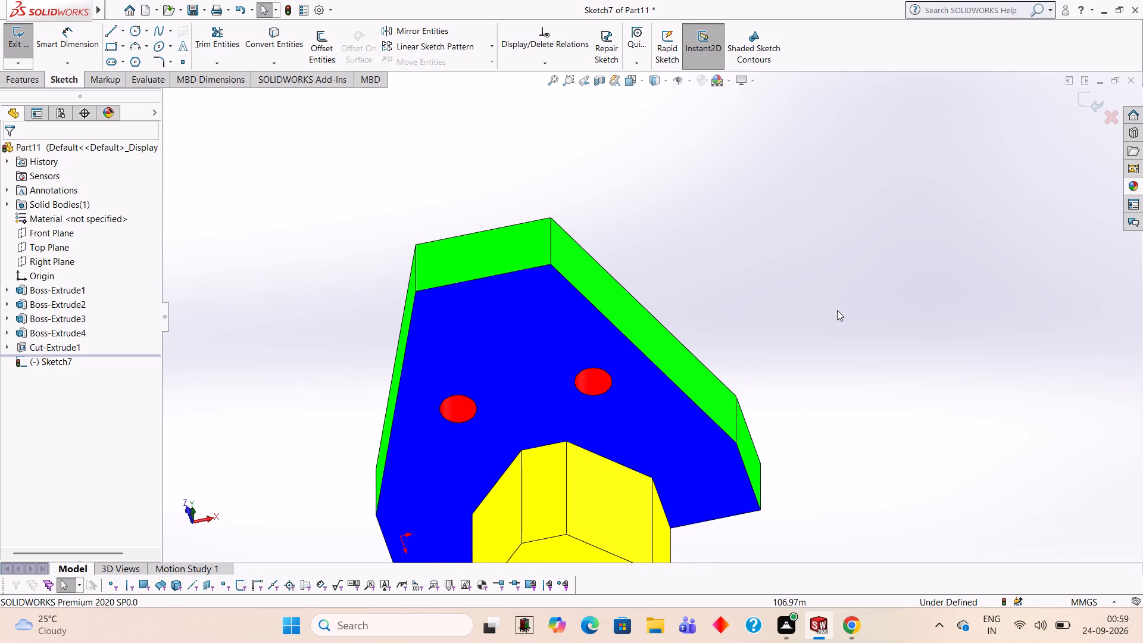
pyautogui.scroll(2, 837, 310)
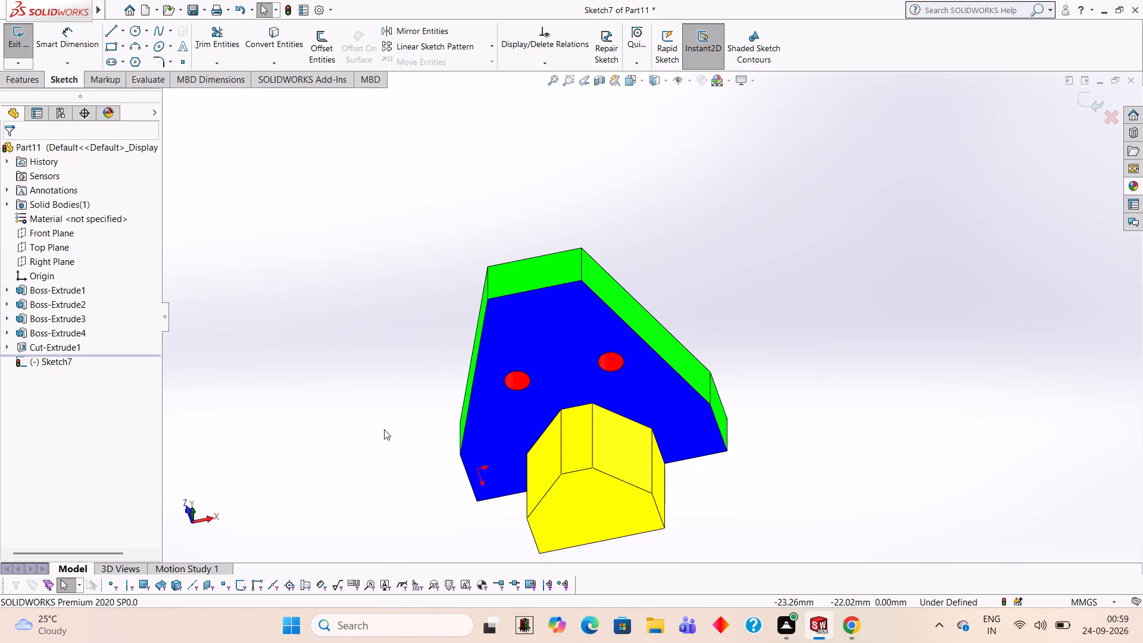
pyautogui.moveTo(380, 430); pyautogui.dragTo(407, 368, button='middle')
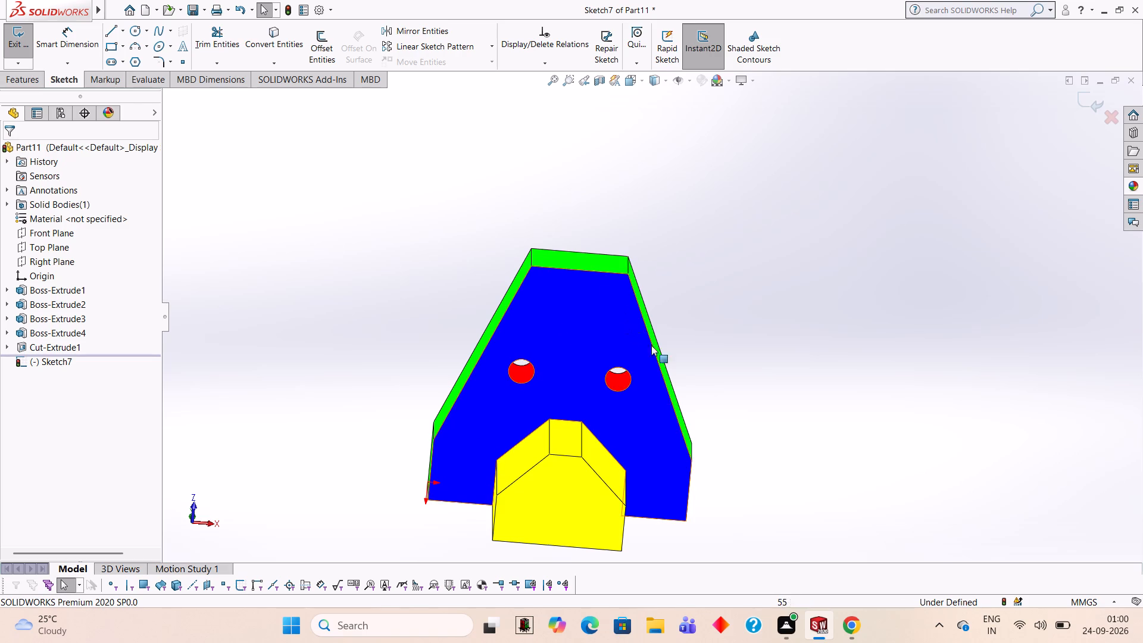
pyautogui.moveTo(836, 417); pyautogui.dragTo(873, 497, button='middle')
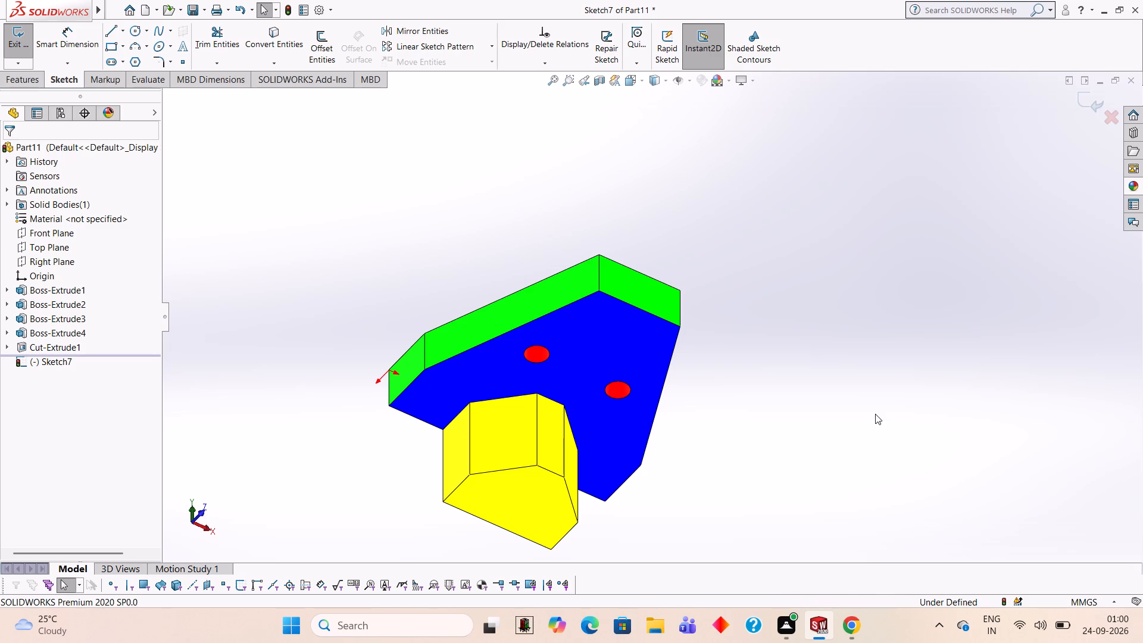
pyautogui.moveTo(875, 414); pyautogui.dragTo(823, 326, button='middle')
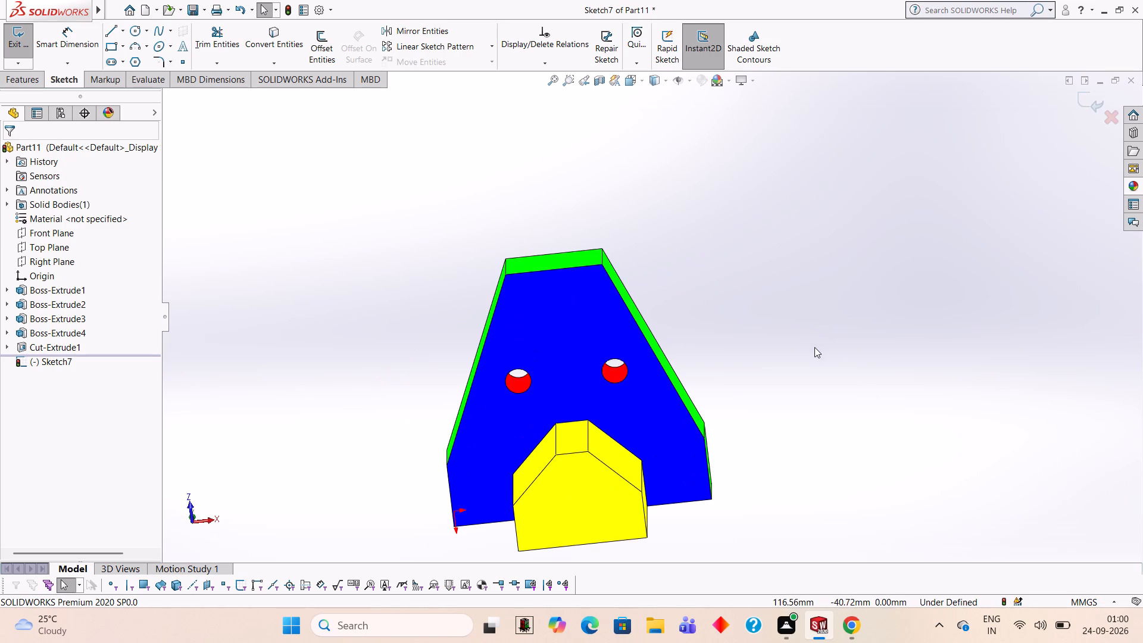
pyautogui.moveTo(823, 348); pyautogui.dragTo(840, 351, button='middle')
pyautogui.scroll(1, 840, 351)
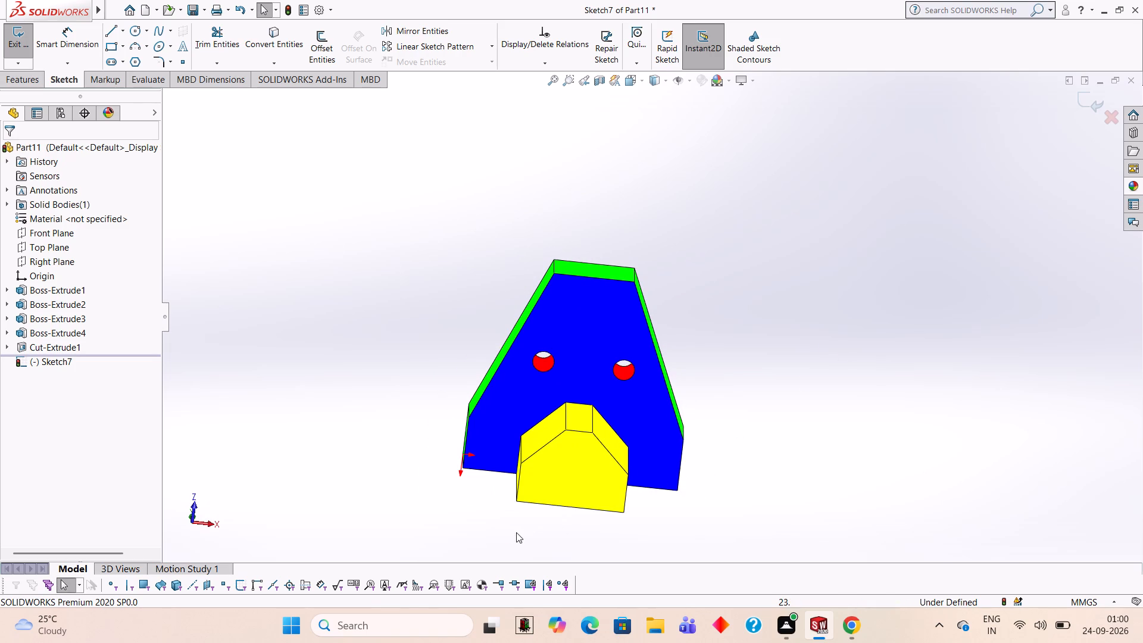
# Examine the plate's underside, green edge faces, red hole walls and yellow boss from several tilted angles.
pyautogui.scroll(-1, 514, 532)
pyautogui.scroll(1, 524, 524)
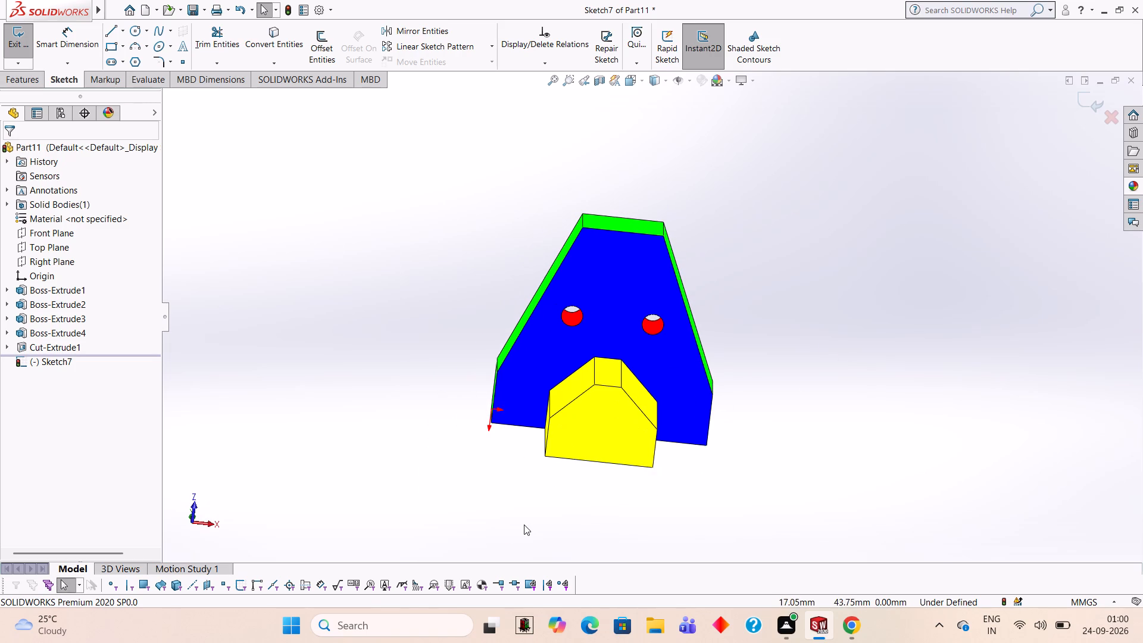
pyautogui.moveTo(738, 408); pyautogui.dragTo(736, 332, button='middle')
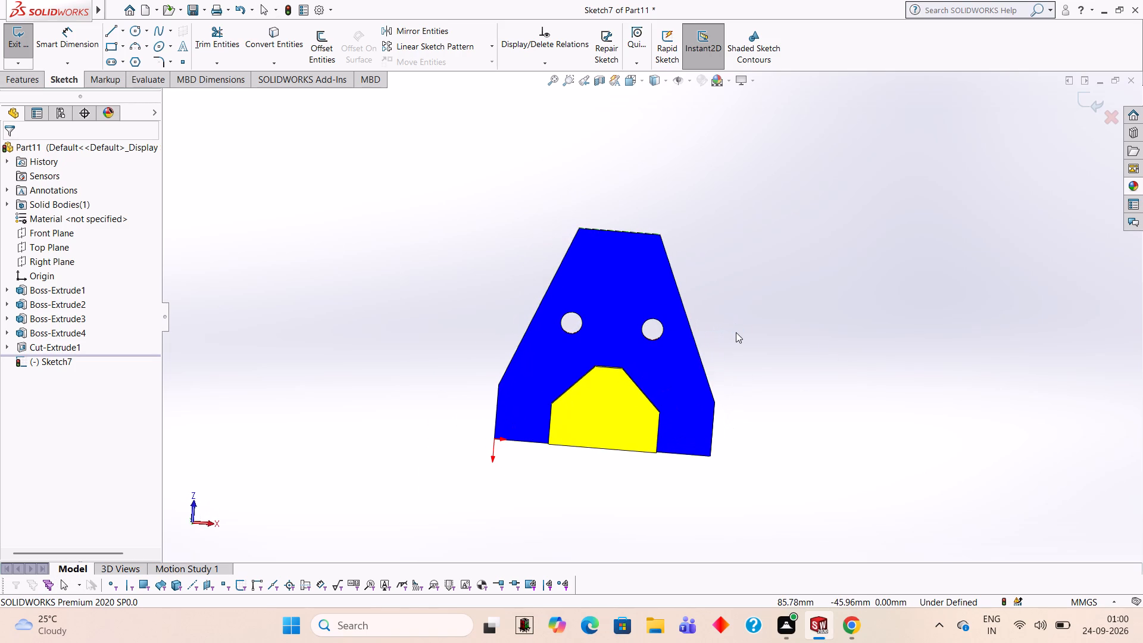
pyautogui.moveTo(760, 299); pyautogui.dragTo(779, 374, button='middle')
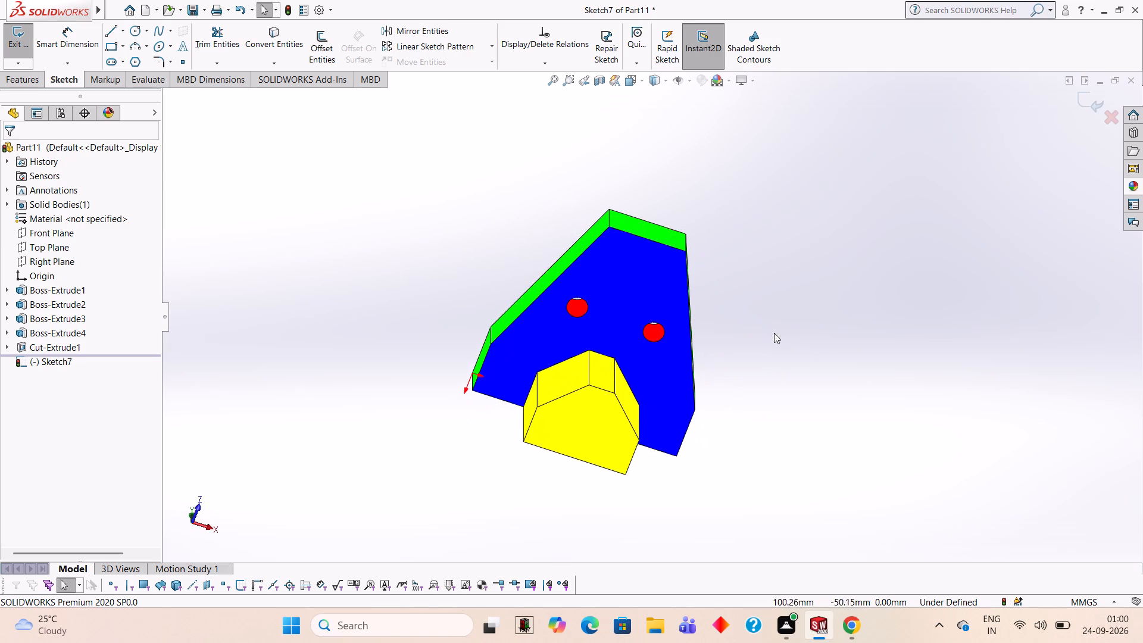
pyautogui.moveTo(773, 294); pyautogui.dragTo(792, 355, button='middle')
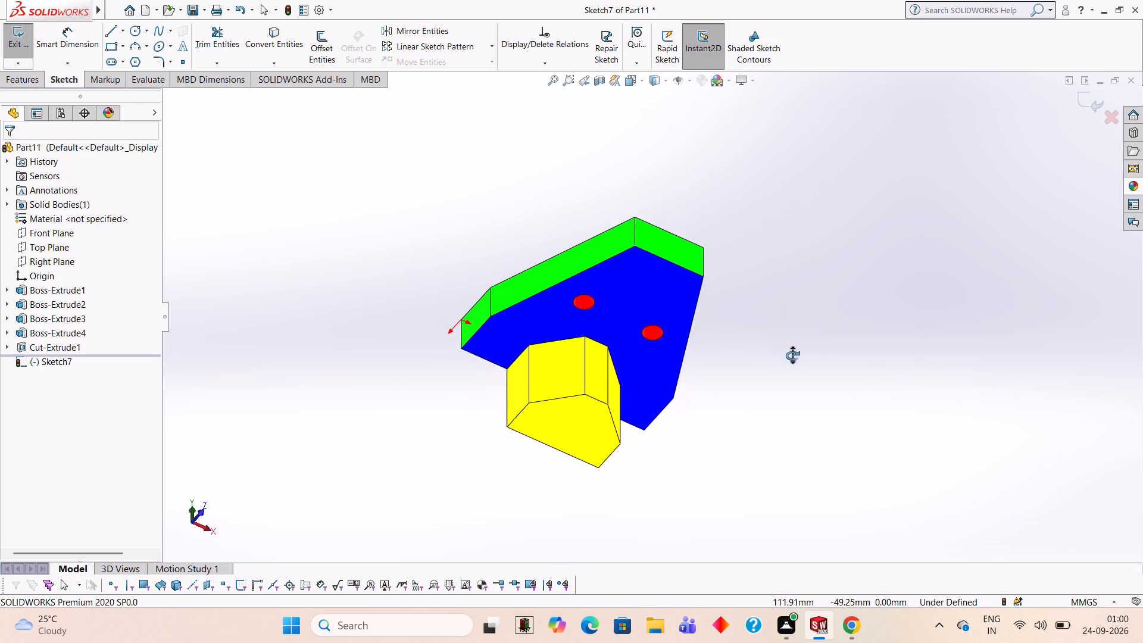
pyautogui.moveTo(792, 355); pyautogui.dragTo(755, 353, button='middle')
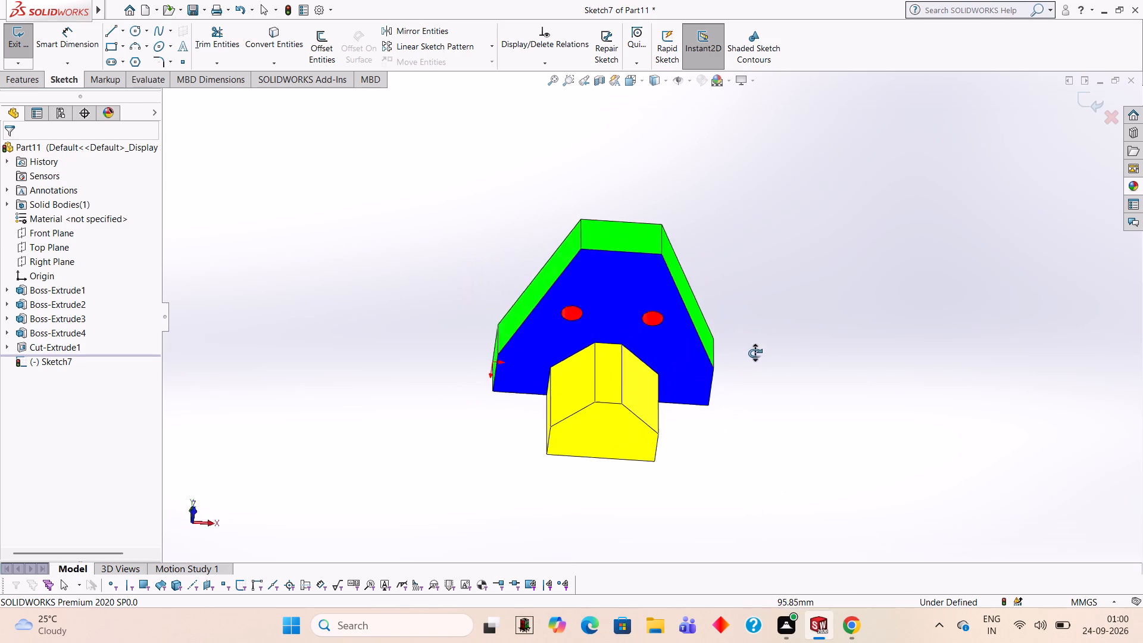
pyautogui.moveTo(755, 353); pyautogui.dragTo(743, 260, button='middle')
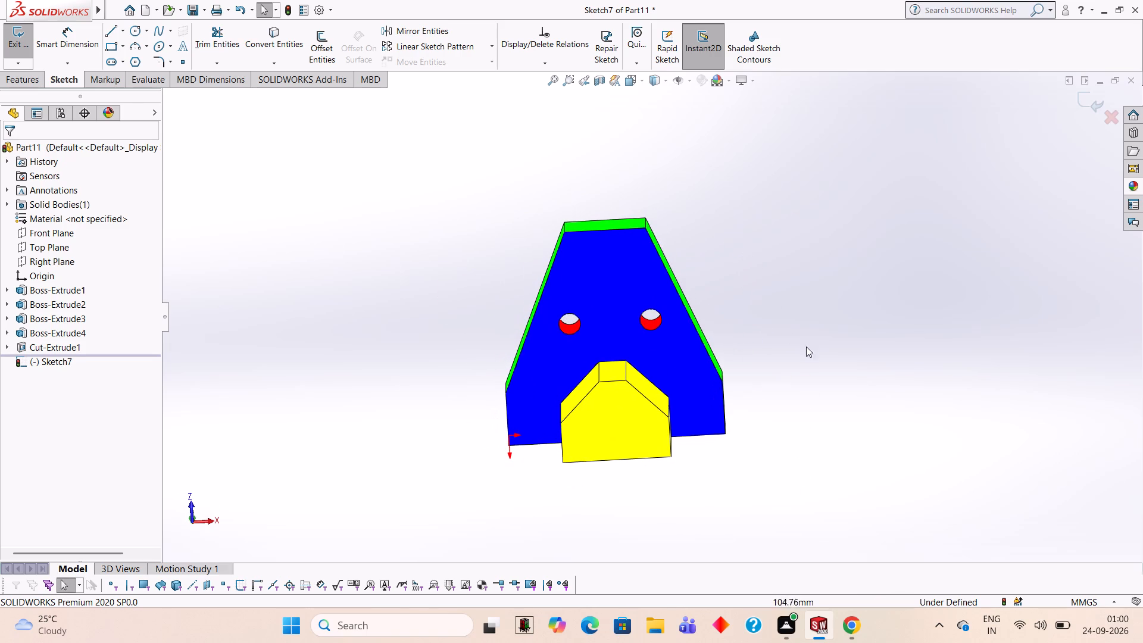
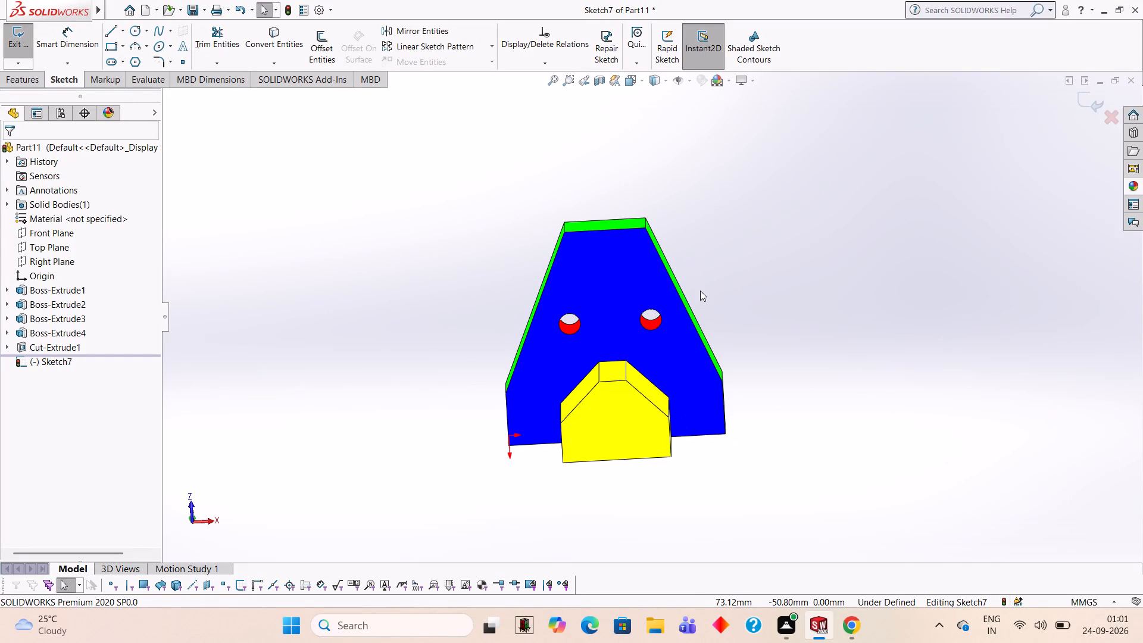
# Examine the coloured part from below and from the side, checking the plate's underside, edge faces, holes and boss.
pyautogui.moveTo(795, 286); pyautogui.dragTo(820, 407, button='middle')
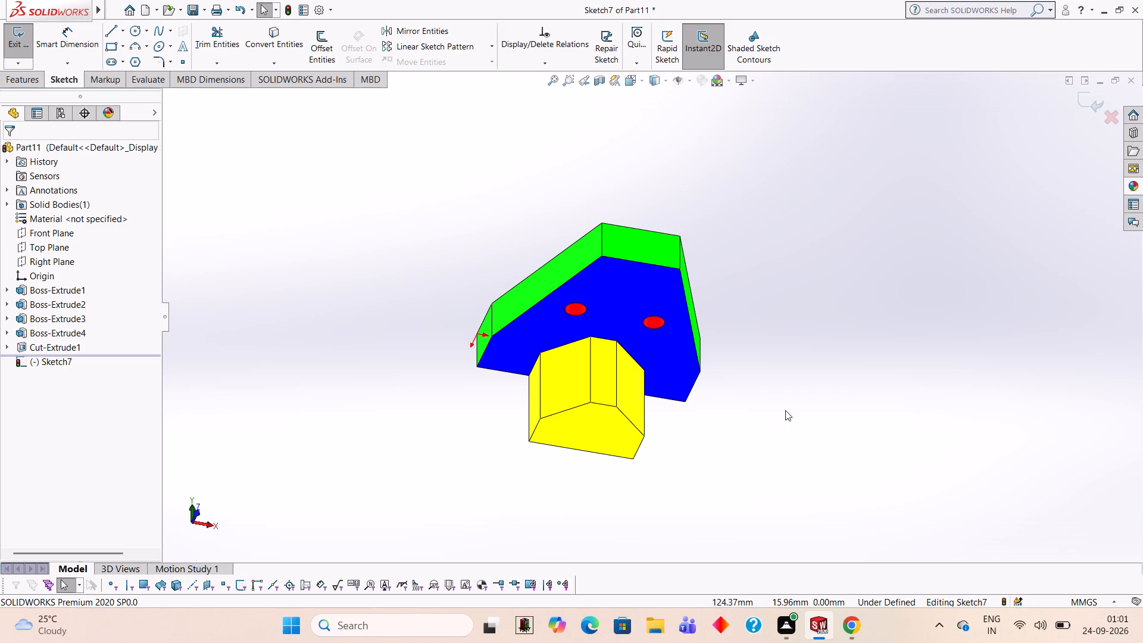
pyautogui.moveTo(791, 351); pyautogui.dragTo(760, 228, button='middle')
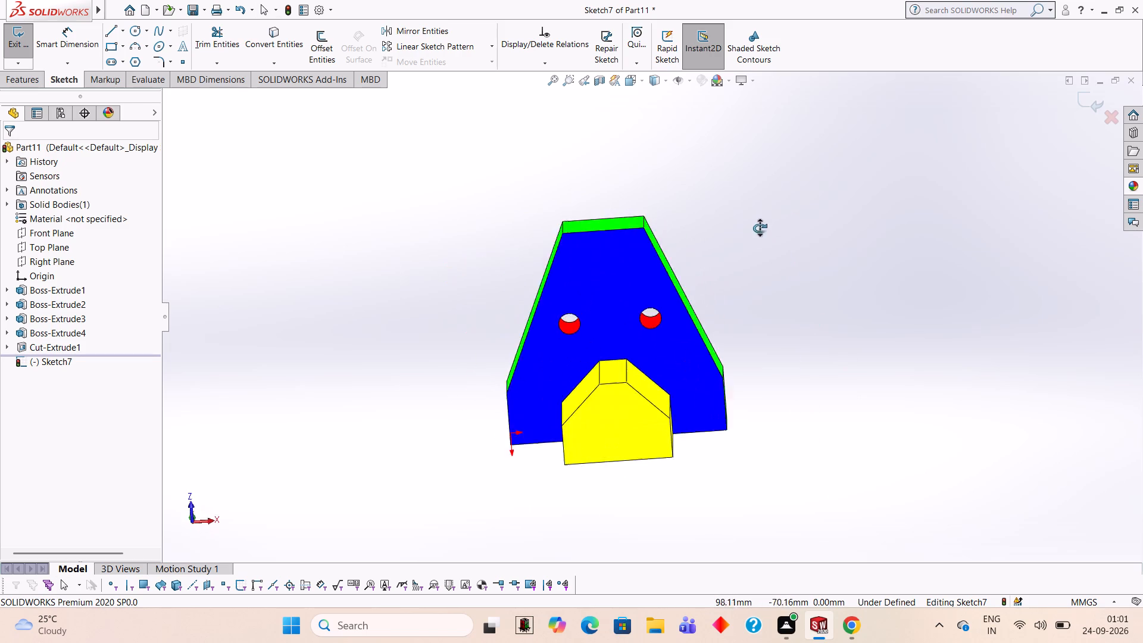
pyautogui.moveTo(760, 228); pyautogui.dragTo(773, 177, button='middle')
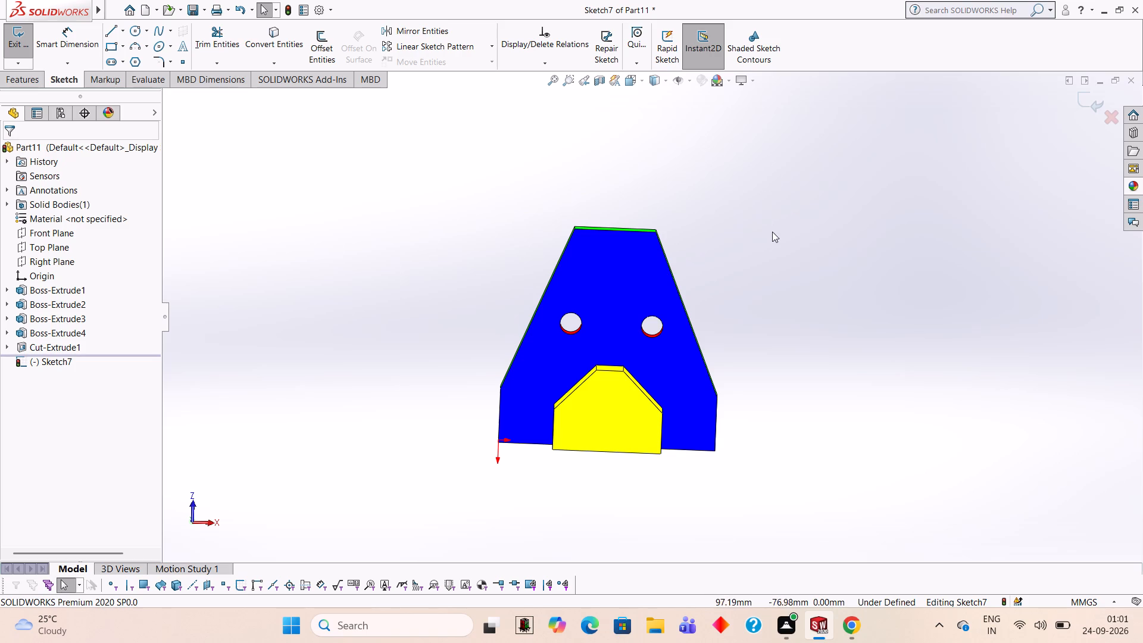
pyautogui.moveTo(742, 179); pyautogui.dragTo(773, 259, button='middle')
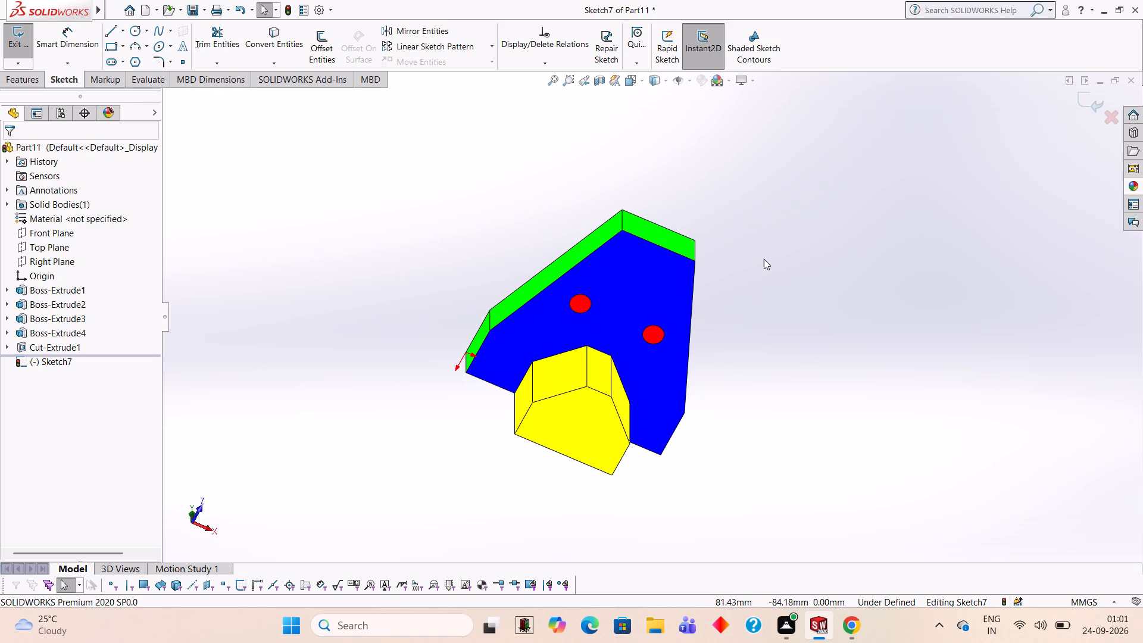
pyautogui.moveTo(754, 260); pyautogui.dragTo(777, 467, button='middle')
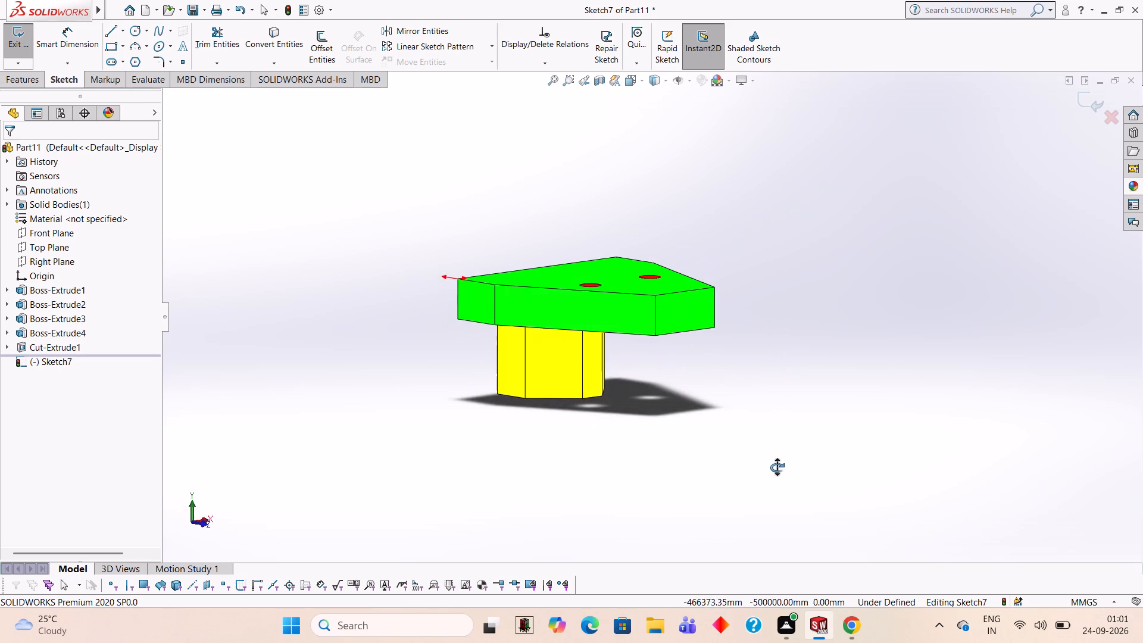
pyautogui.moveTo(777, 467); pyautogui.dragTo(863, 421, button='middle')
pyautogui.moveTo(855, 416); pyautogui.dragTo(708, 206, button='middle')
pyautogui.moveTo(664, 185); pyautogui.dragTo(669, 179, button='middle')
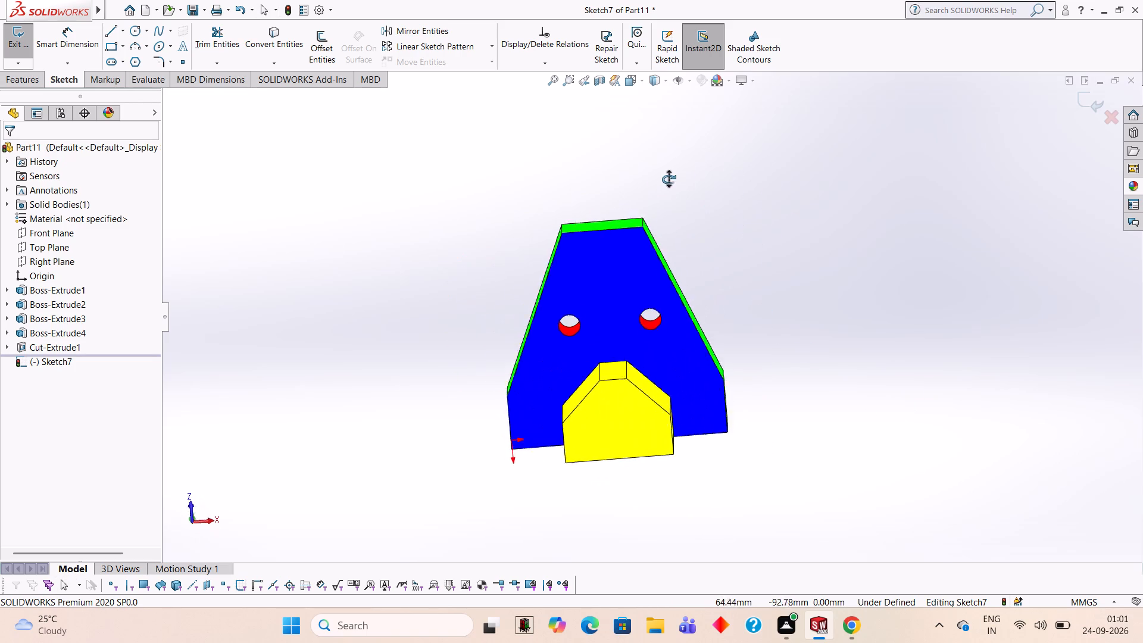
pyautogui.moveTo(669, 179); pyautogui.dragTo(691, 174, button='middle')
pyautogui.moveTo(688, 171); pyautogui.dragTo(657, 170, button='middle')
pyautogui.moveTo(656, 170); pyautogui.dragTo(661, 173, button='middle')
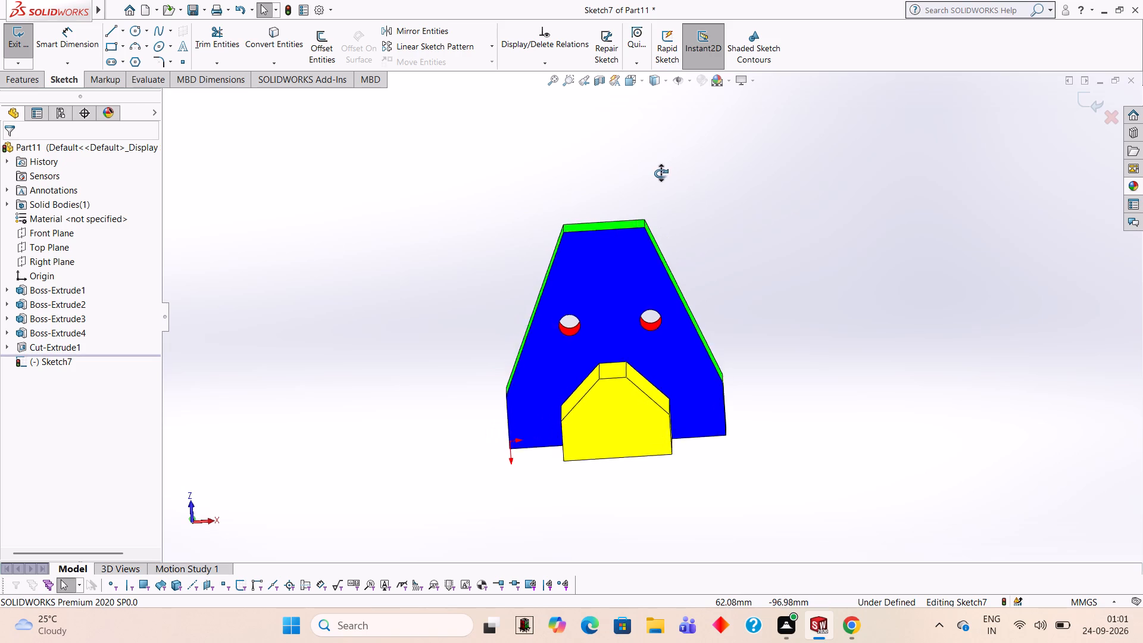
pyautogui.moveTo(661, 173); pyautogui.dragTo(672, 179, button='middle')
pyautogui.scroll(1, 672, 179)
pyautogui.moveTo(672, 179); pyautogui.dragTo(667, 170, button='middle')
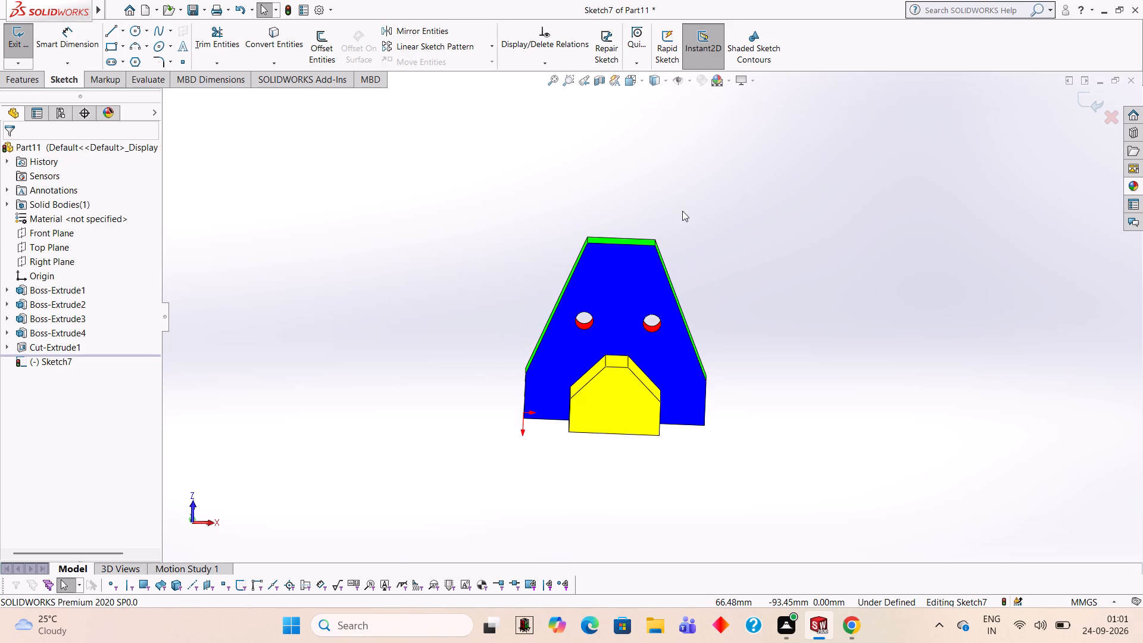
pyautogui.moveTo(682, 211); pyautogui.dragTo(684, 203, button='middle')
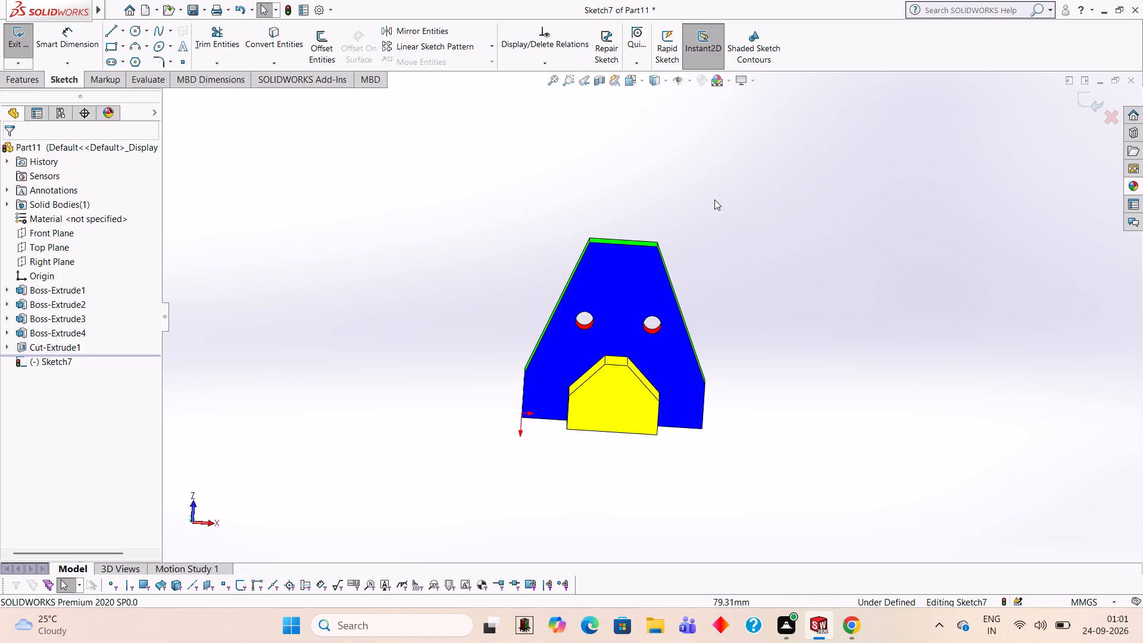
# Examine the whole part from tilted, side and straight-on bottom views, checking the plate's edges, both holes and the boss.
pyautogui.moveTo(805, 317); pyautogui.dragTo(816, 385, button='middle')
pyautogui.scroll(1, 816, 385)
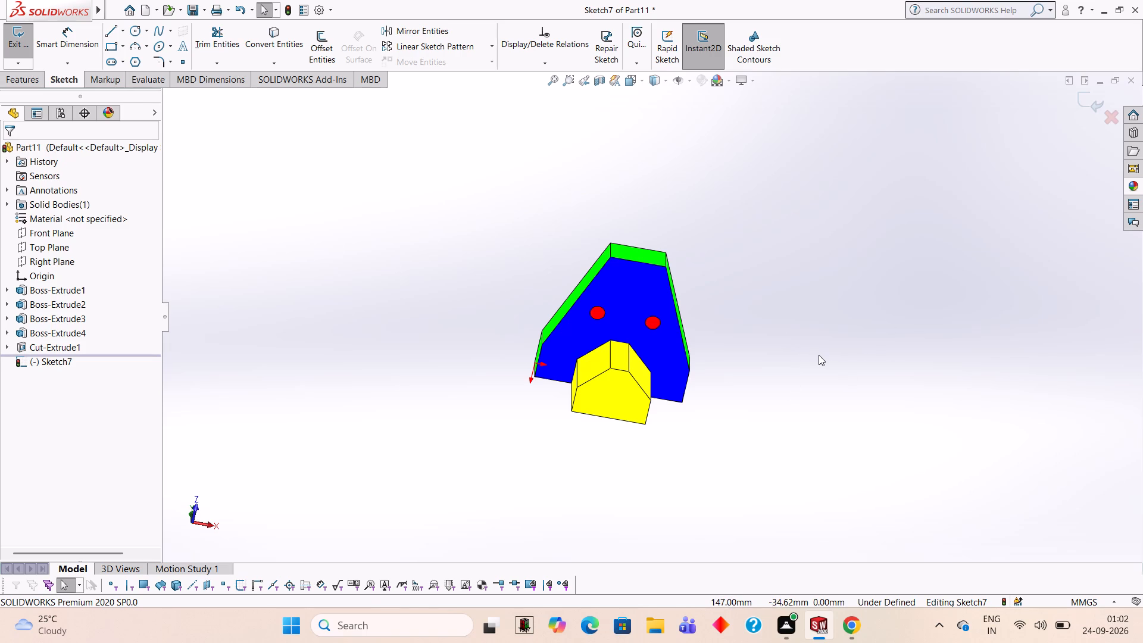
pyautogui.moveTo(782, 348); pyautogui.dragTo(813, 418, button='middle')
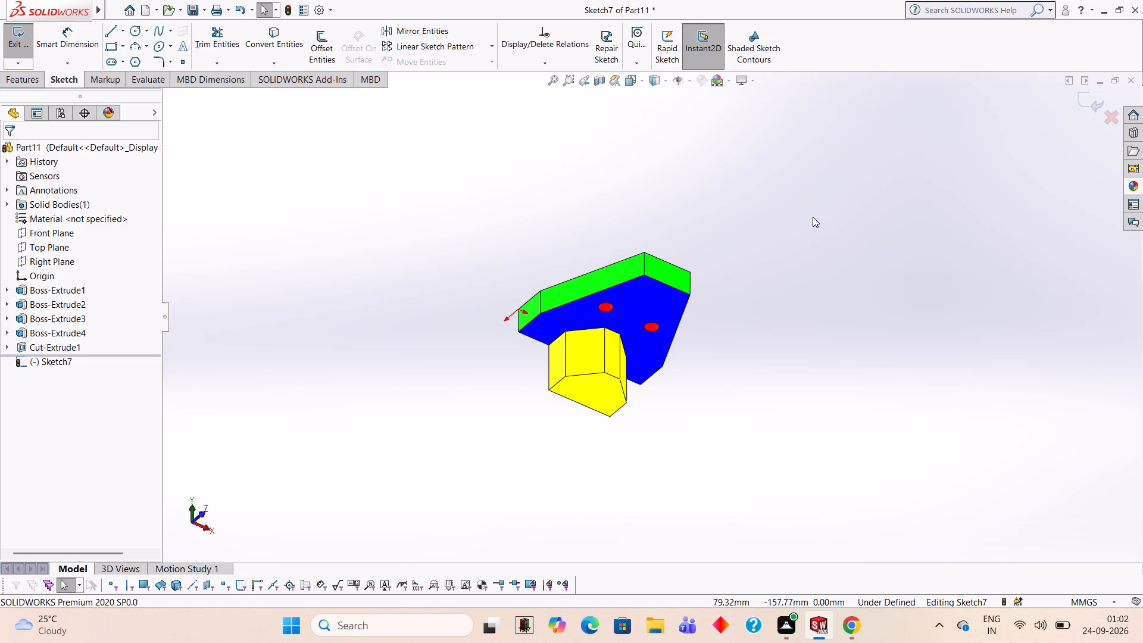
pyautogui.moveTo(891, 230); pyautogui.dragTo(863, 354, button='middle')
pyautogui.moveTo(856, 347); pyautogui.dragTo(842, 282, button='middle')
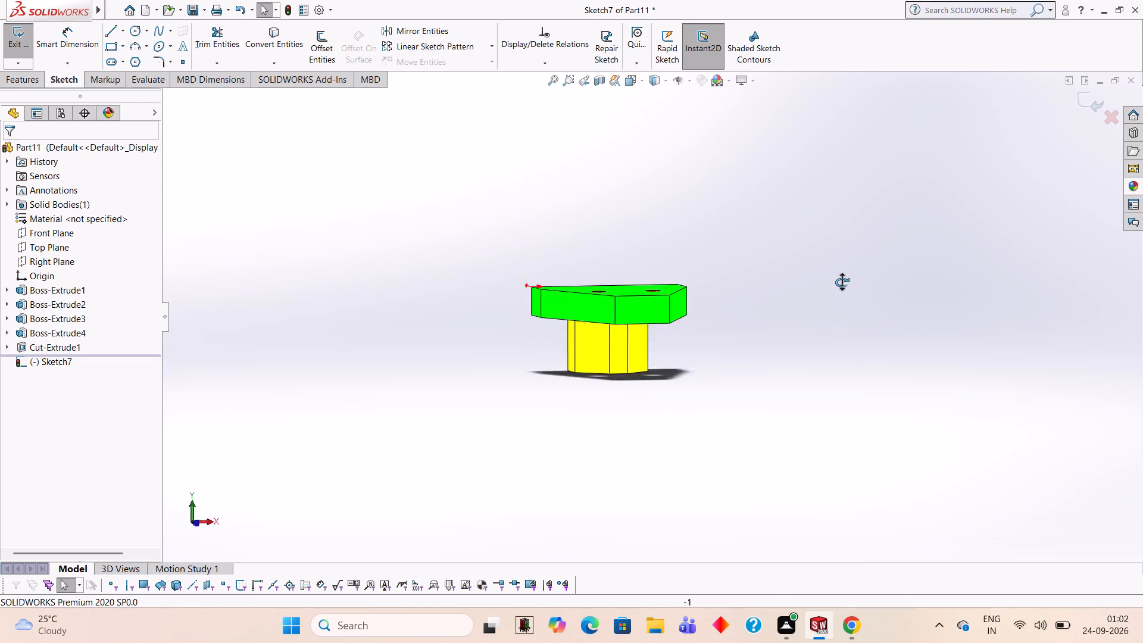
pyautogui.moveTo(842, 282); pyautogui.dragTo(841, 264, button='middle')
pyautogui.moveTo(796, 405); pyautogui.dragTo(860, 433, button='middle')
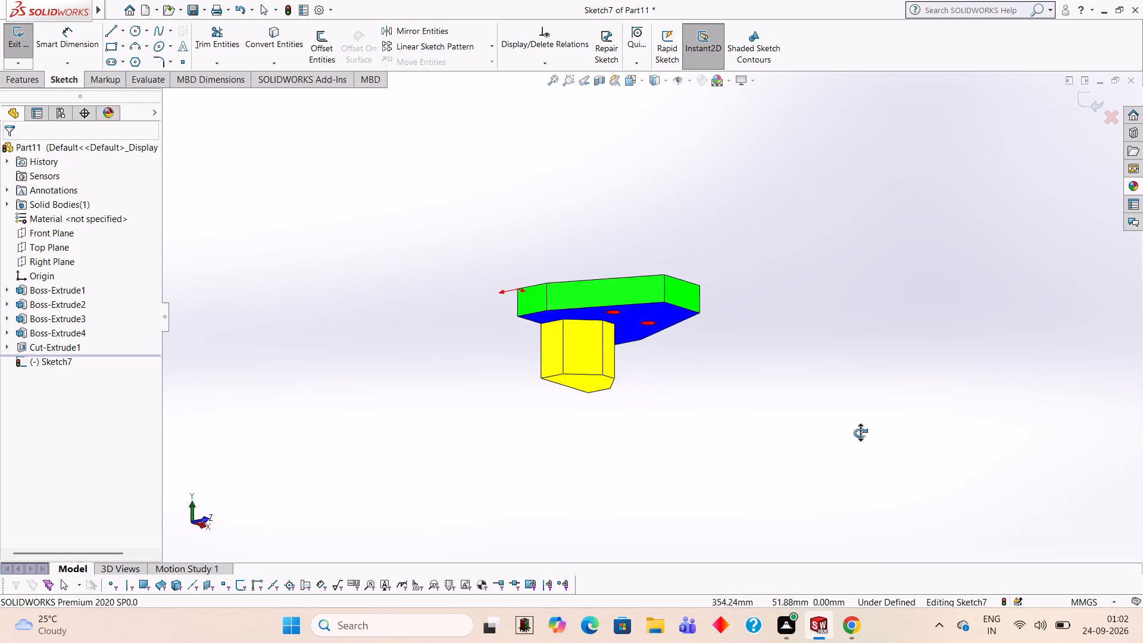
pyautogui.moveTo(860, 433); pyautogui.dragTo(827, 194, button='middle')
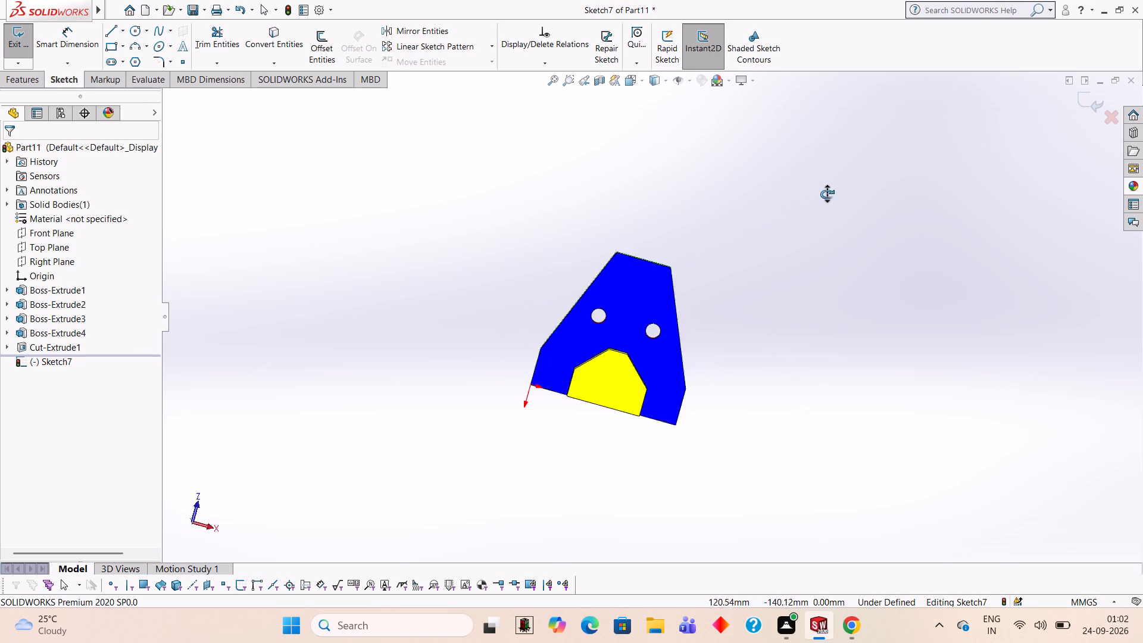
pyautogui.moveTo(827, 194); pyautogui.dragTo(795, 182, button='middle')
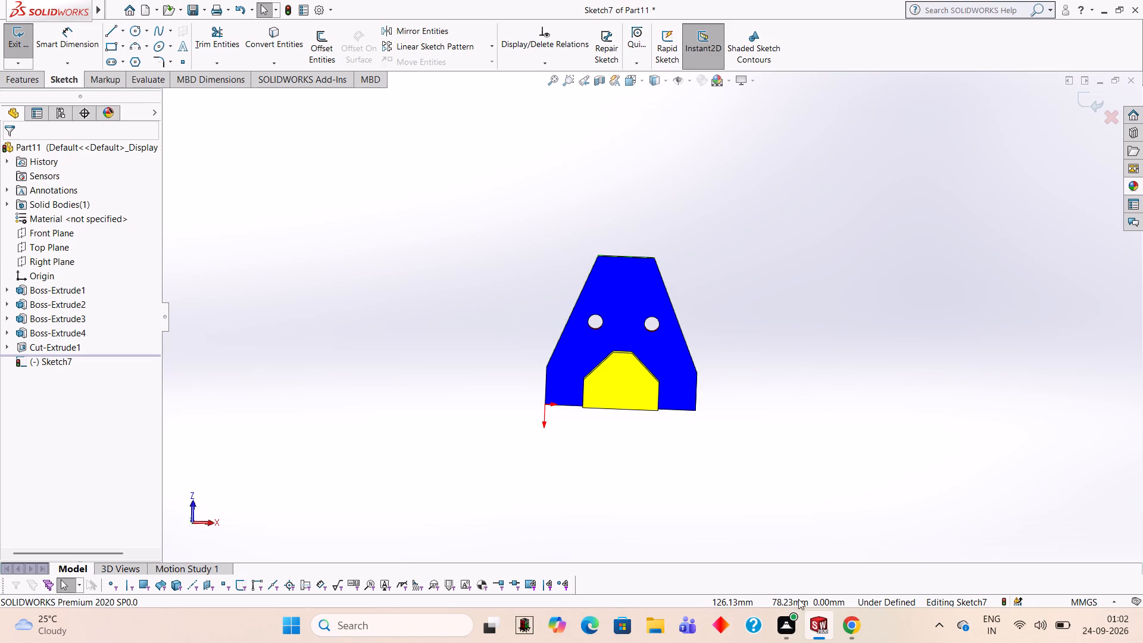